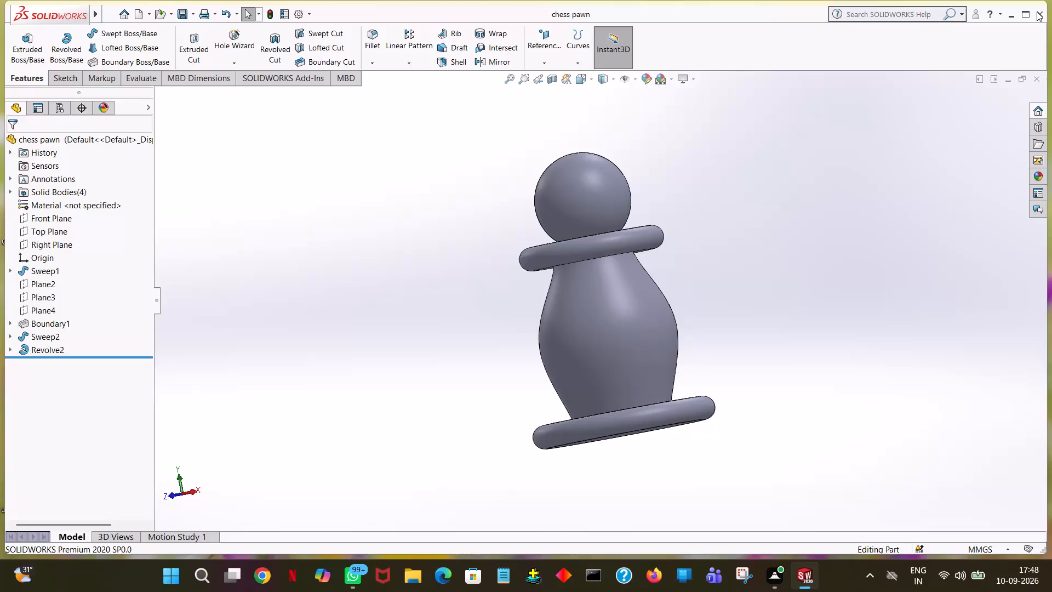
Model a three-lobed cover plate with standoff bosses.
Close SOLIDWORKS with the chess pawn part open, discarding the unsaved changes.
{"action": "left_click", "coordinate": [1037, 12]}
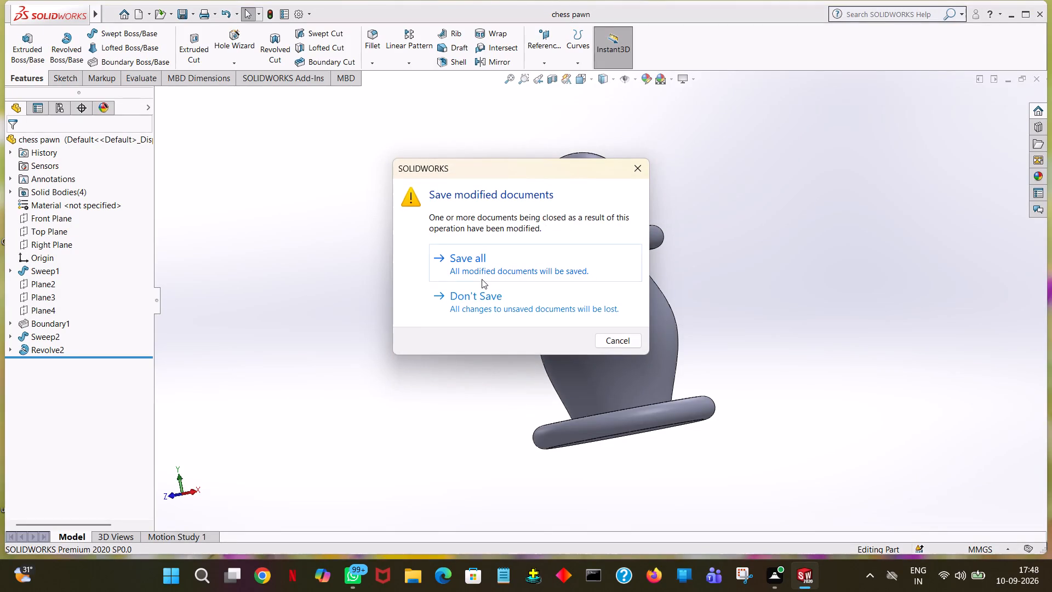
{"action": "left_click", "coordinate": [460, 316]}
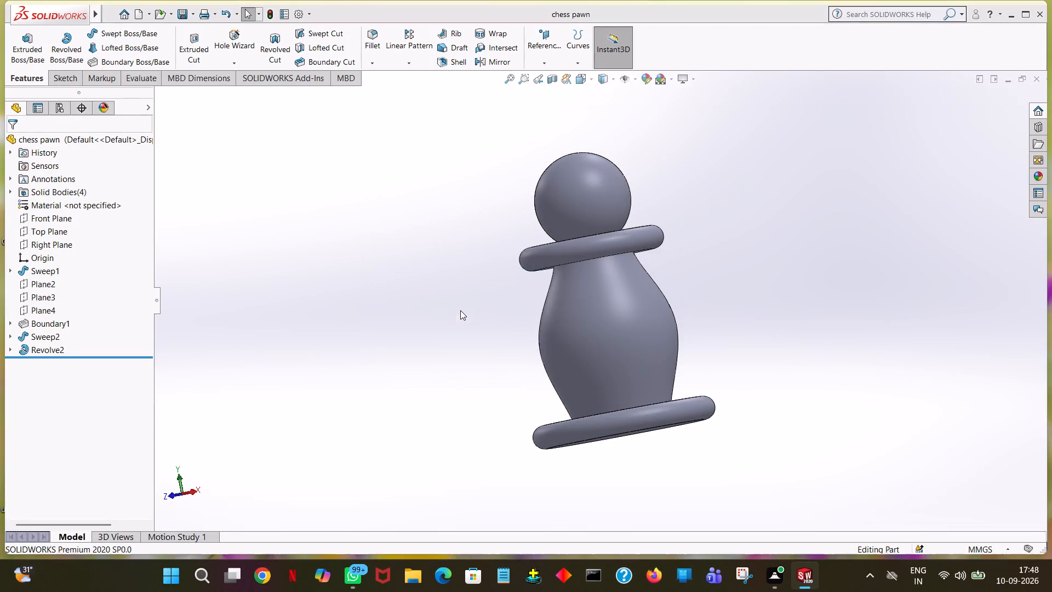
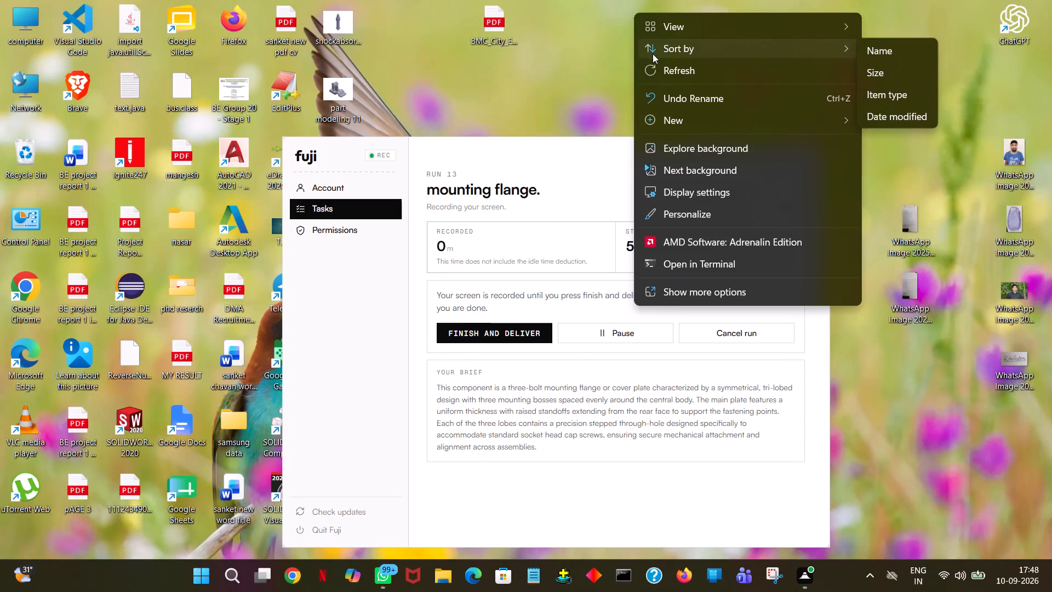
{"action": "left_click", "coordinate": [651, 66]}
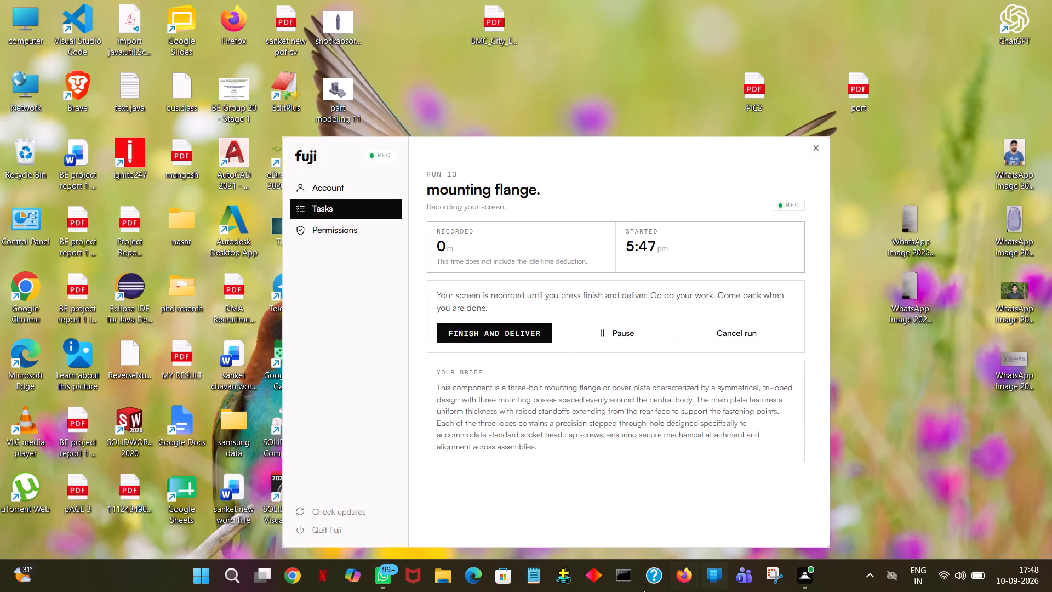
Launch SOLIDWORKS 2020 from the desktop.
{"action": "double_click", "coordinate": [148, 419]}
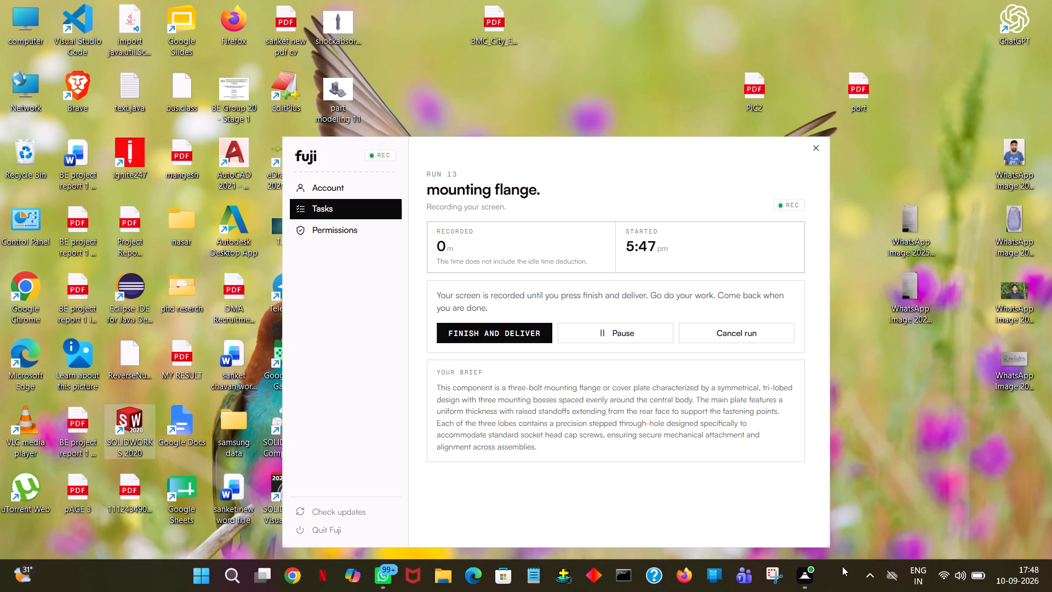
{"action": "left_click", "coordinate": [838, 546]}
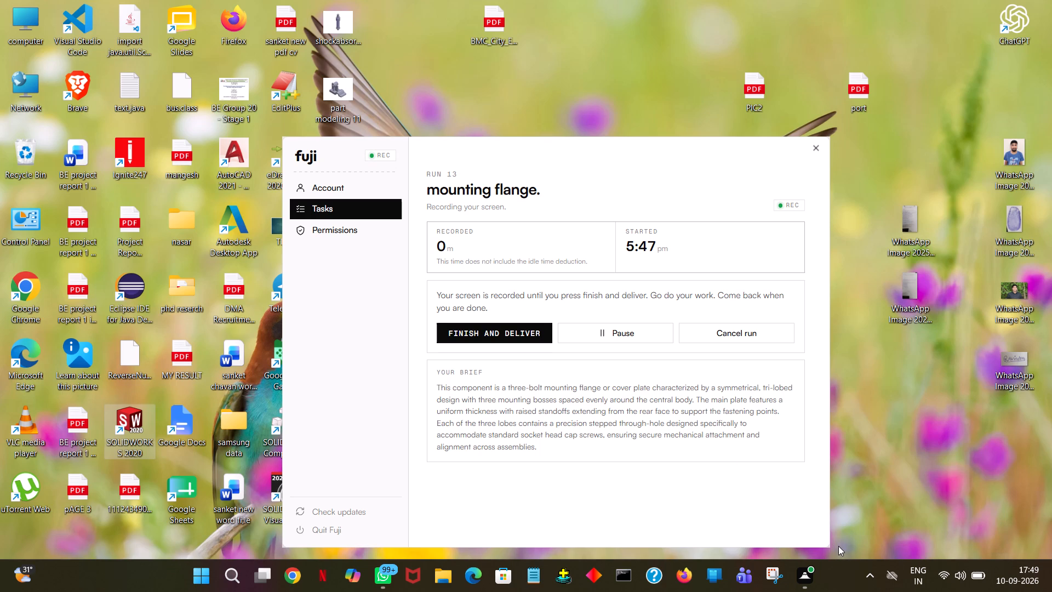
{"action": "left_click", "coordinate": [838, 546]}
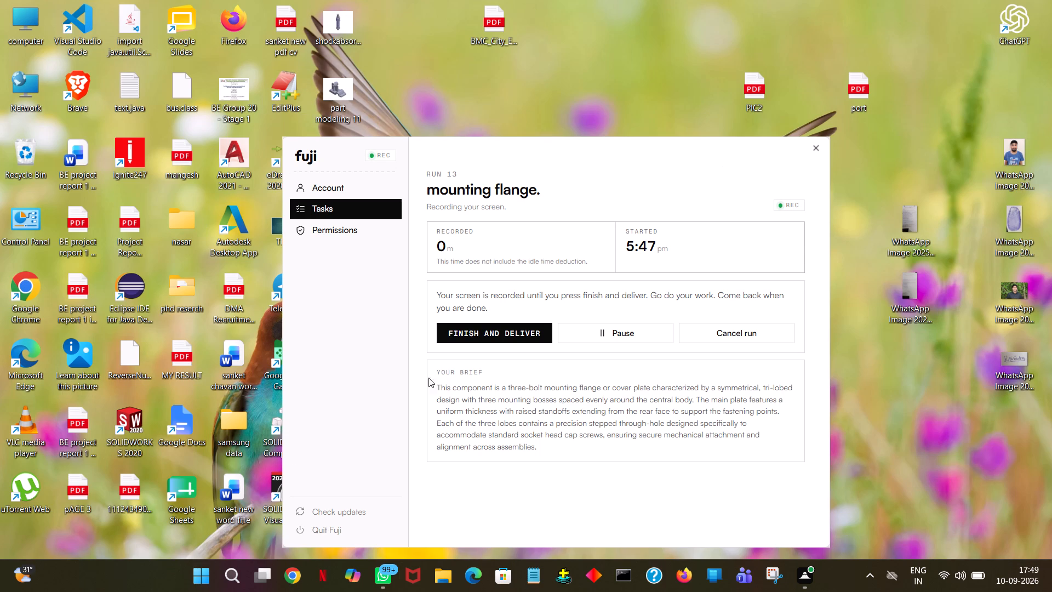
{"action": "double_click", "coordinate": [135, 424]}
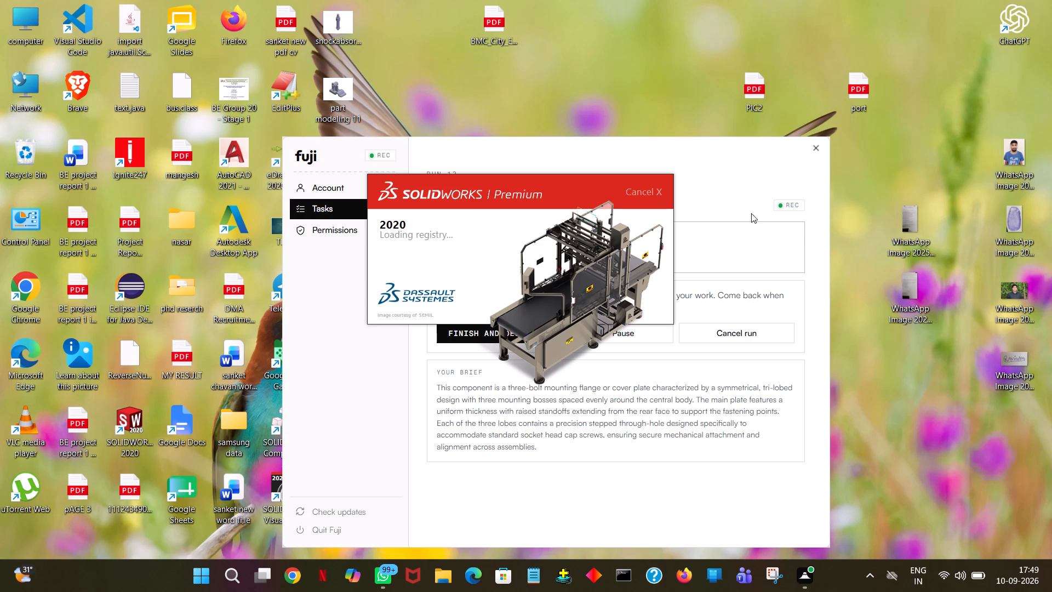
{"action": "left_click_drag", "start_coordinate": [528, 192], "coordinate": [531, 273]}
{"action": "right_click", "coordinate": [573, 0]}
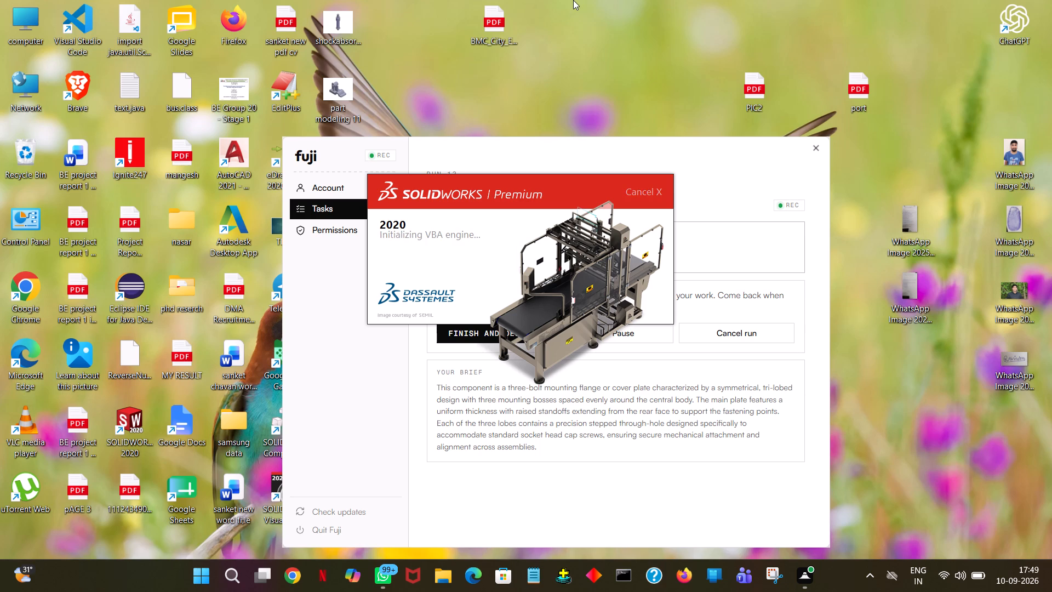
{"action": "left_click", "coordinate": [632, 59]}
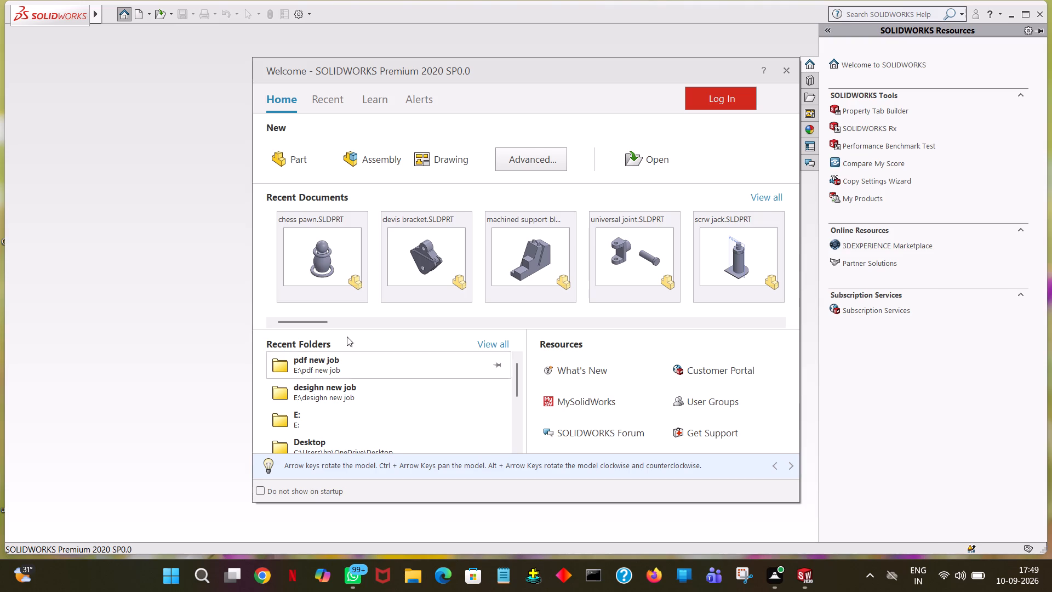
Create a new part document in SOLIDWORKS for the mounting flange.
{"action": "double_click", "coordinate": [282, 161]}
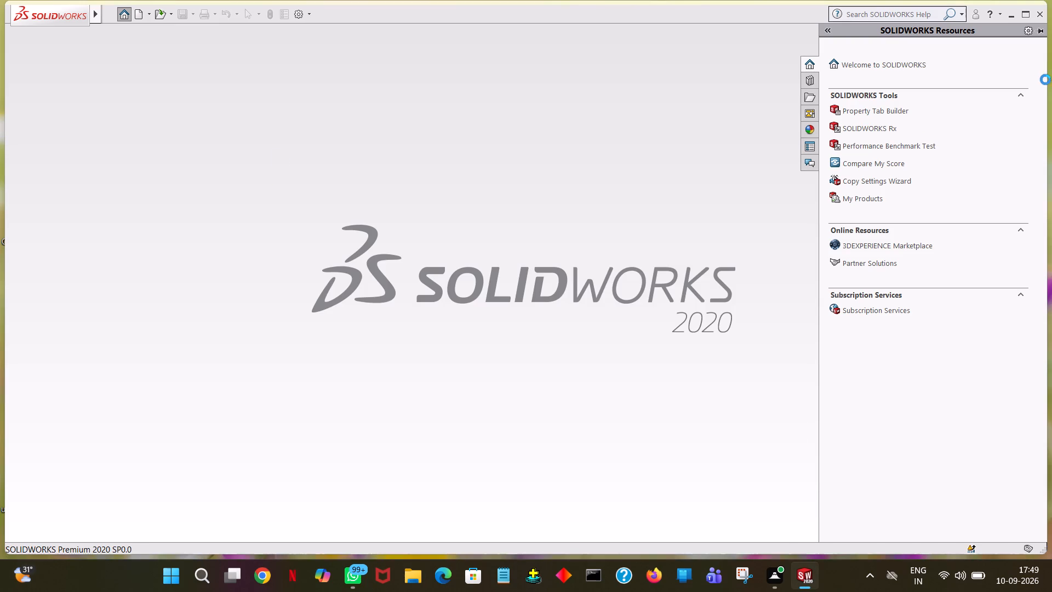
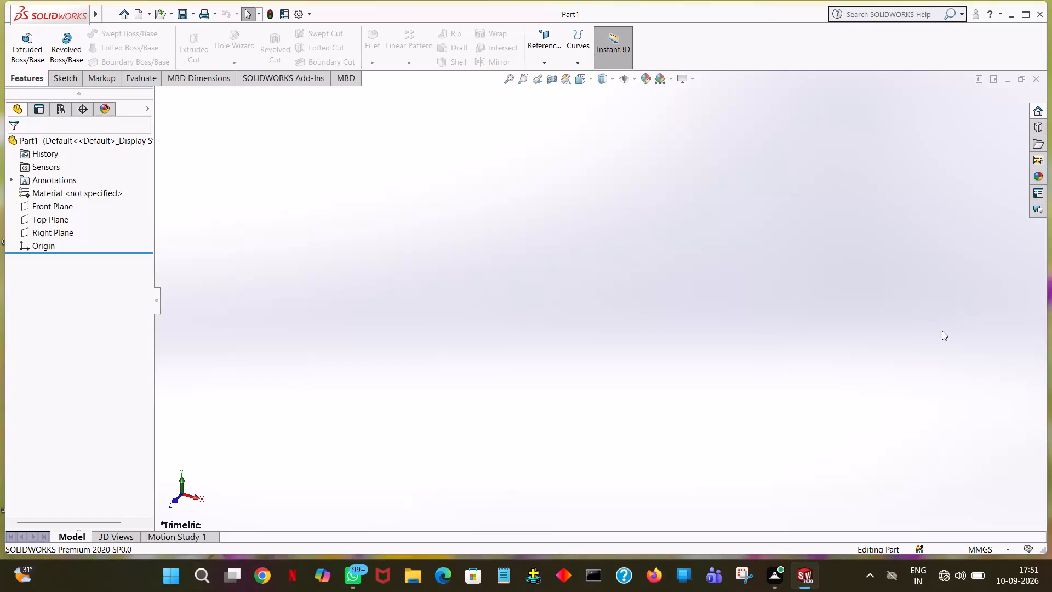
Start a new sketch on the Front Plane of the empty part.
{"action": "left_click", "coordinate": [849, 357]}
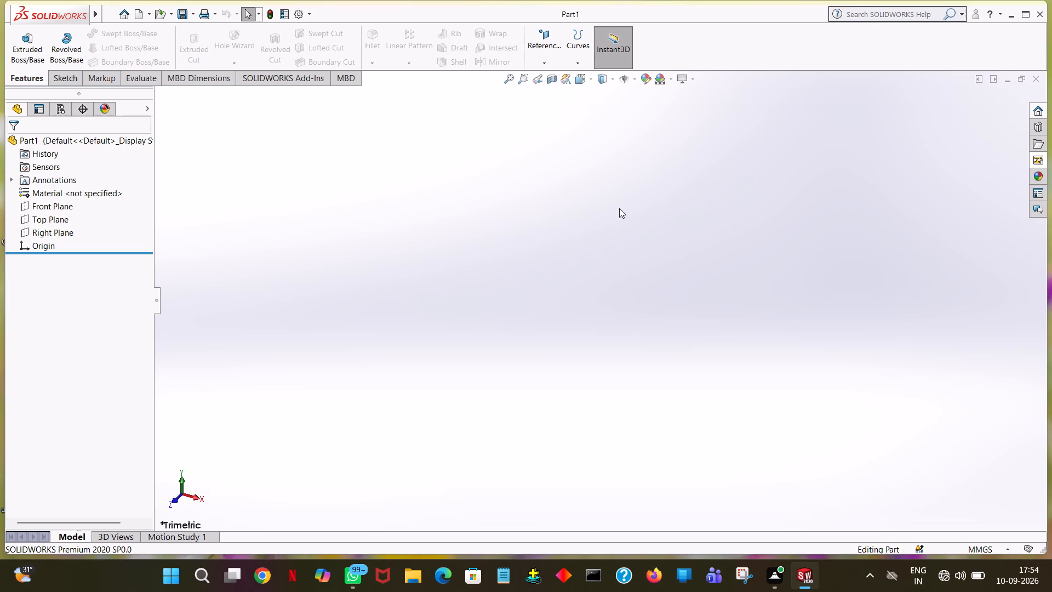
{"action": "left_click", "coordinate": [47, 211]}
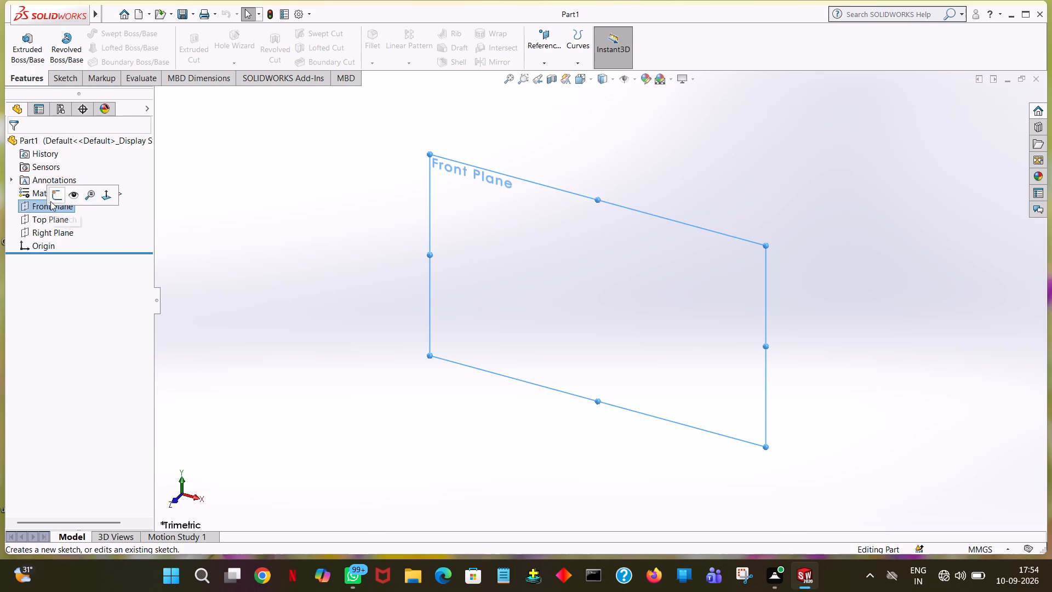
{"action": "left_click", "coordinate": [50, 201]}
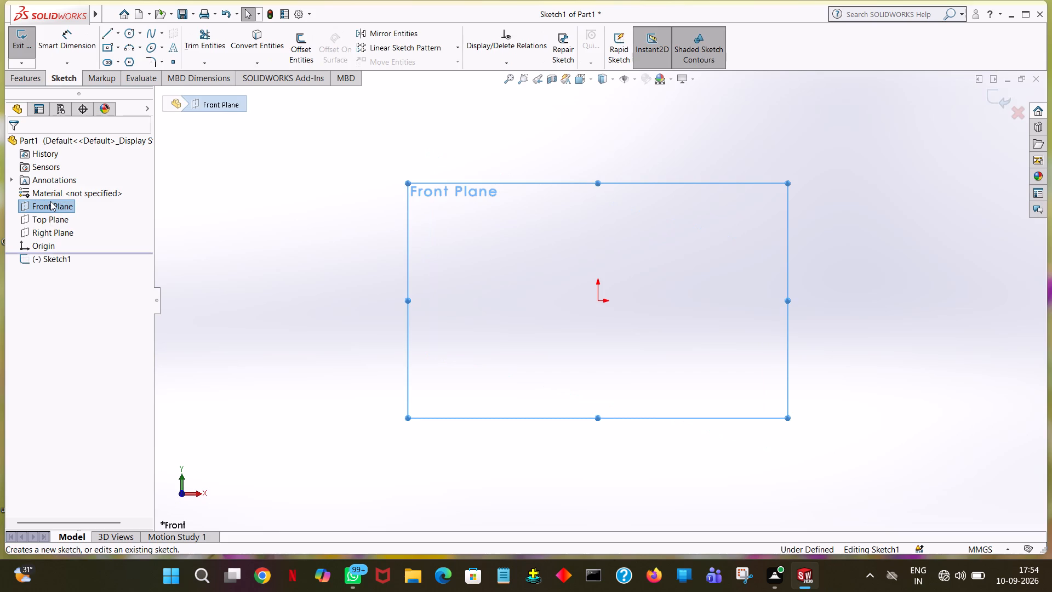
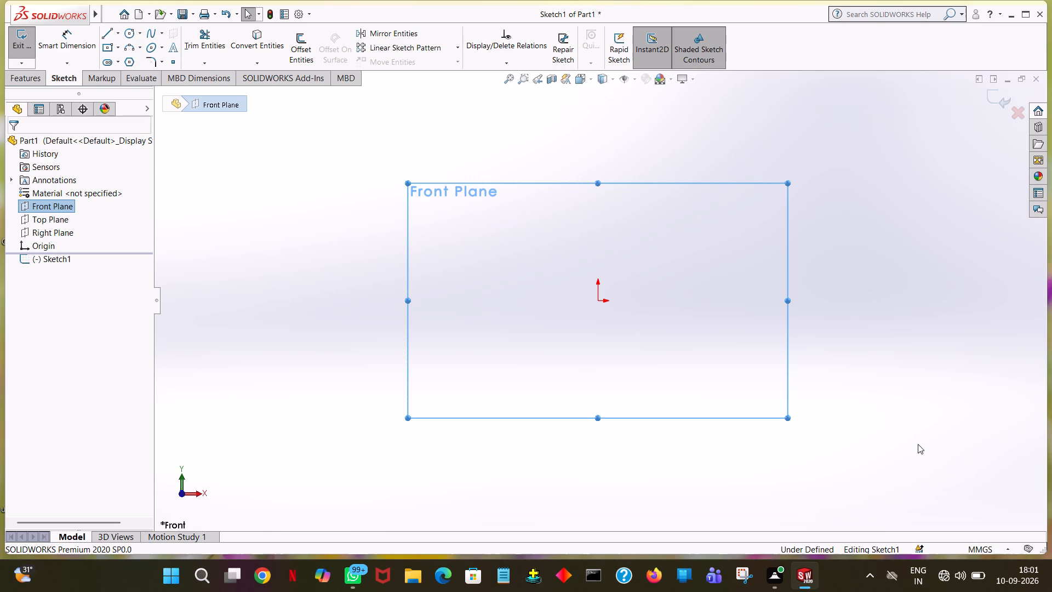
Sketch a circle of about 47.6 mm radius centred on the origin.
{"action": "key", "text": "Return"}
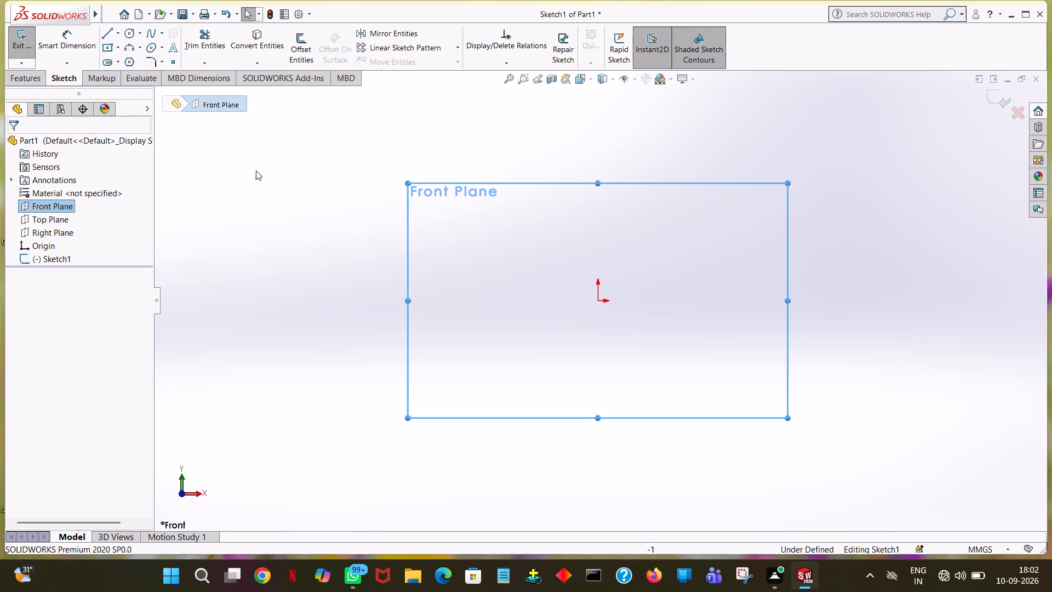
{"action": "left_click", "coordinate": [330, 144]}
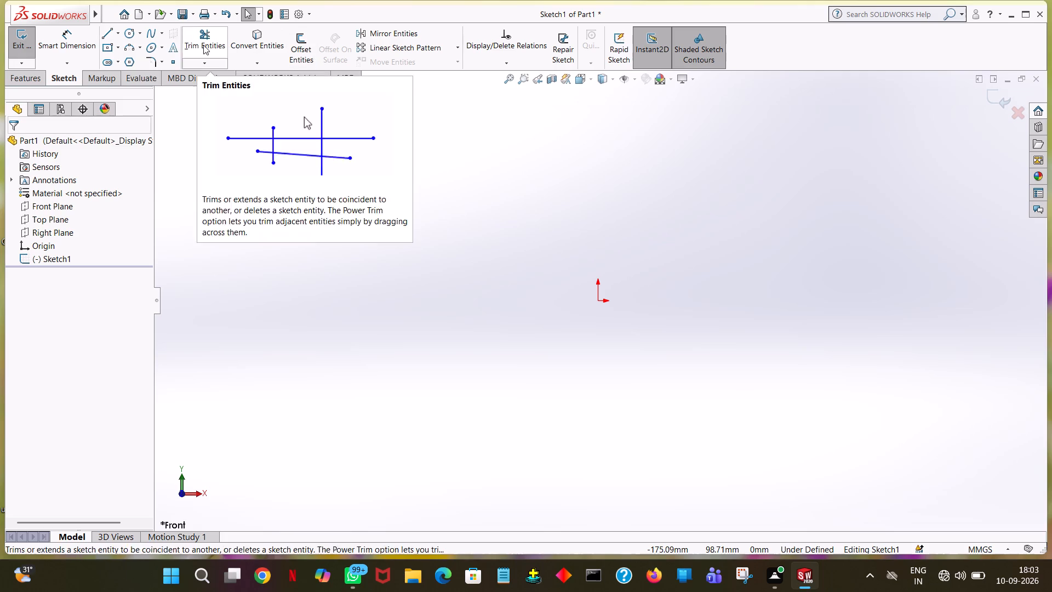
{"action": "left_click", "coordinate": [130, 34]}
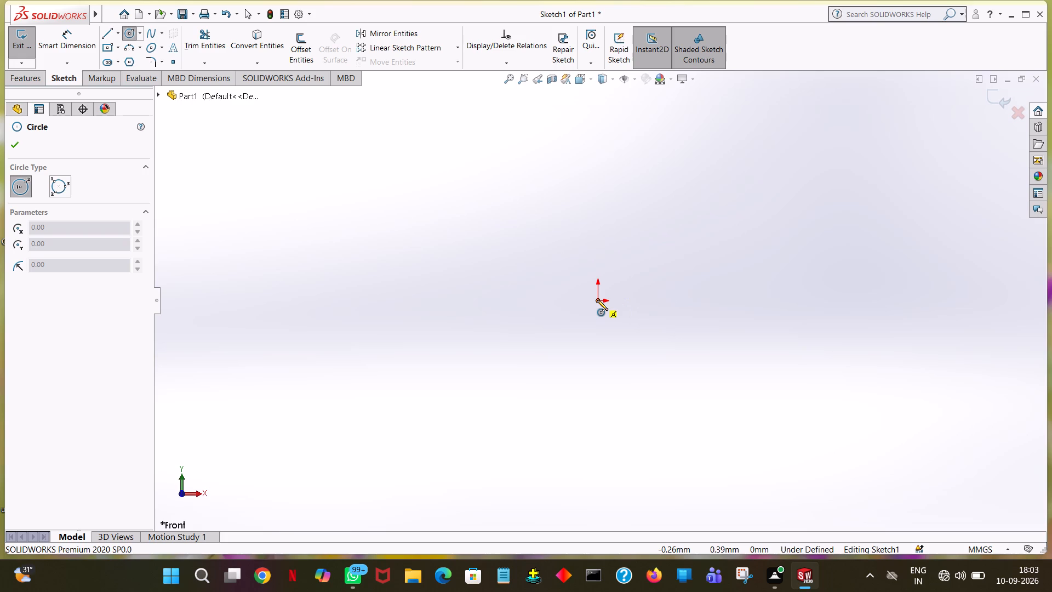
{"action": "left_click", "coordinate": [597, 300]}
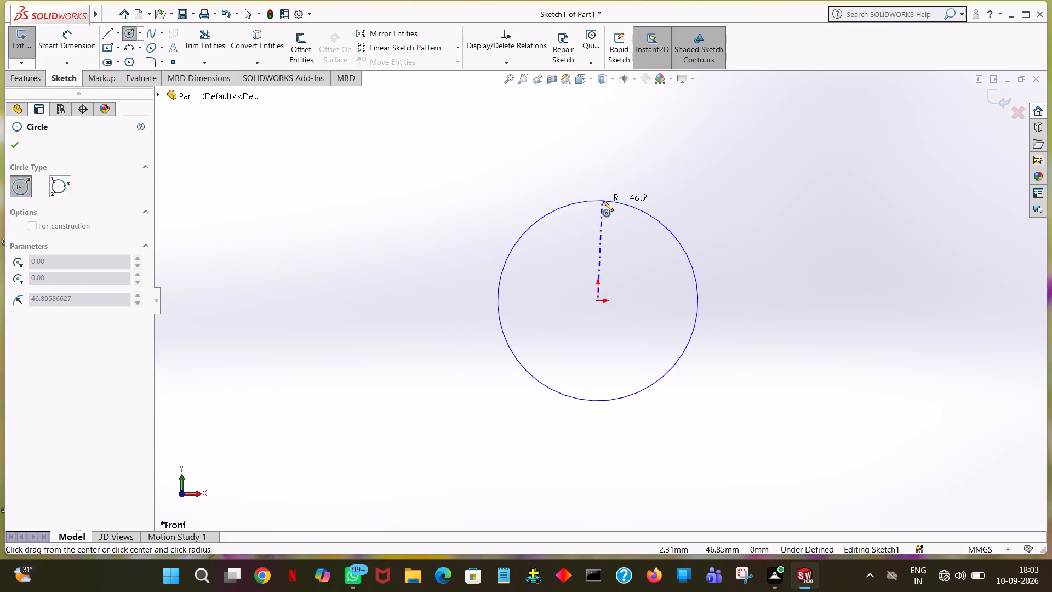
{"action": "left_click", "coordinate": [601, 199]}
{"action": "right_click", "coordinate": [601, 198]}
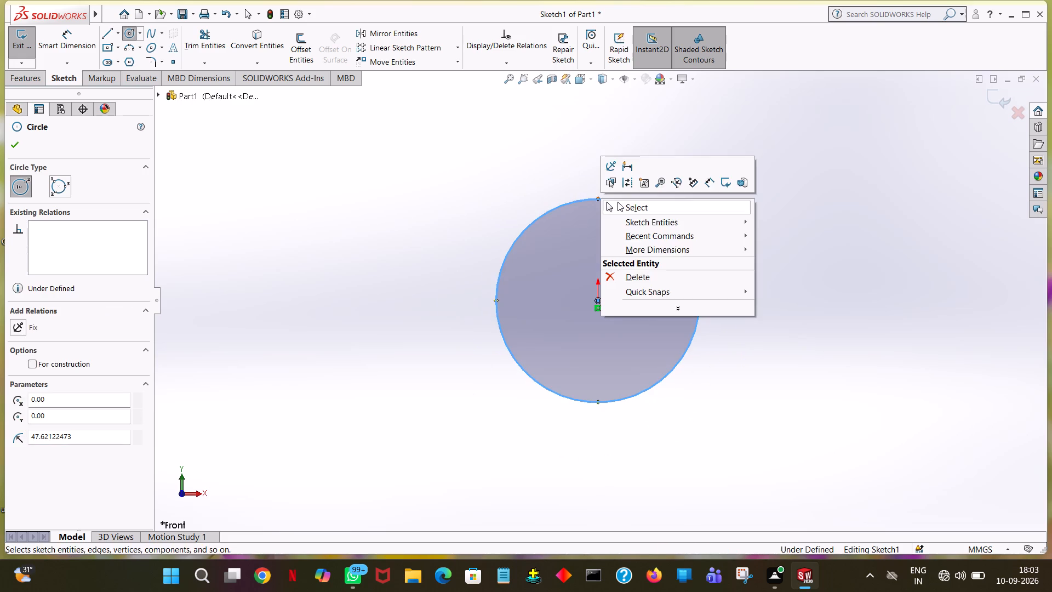
{"action": "left_click", "coordinate": [618, 202]}
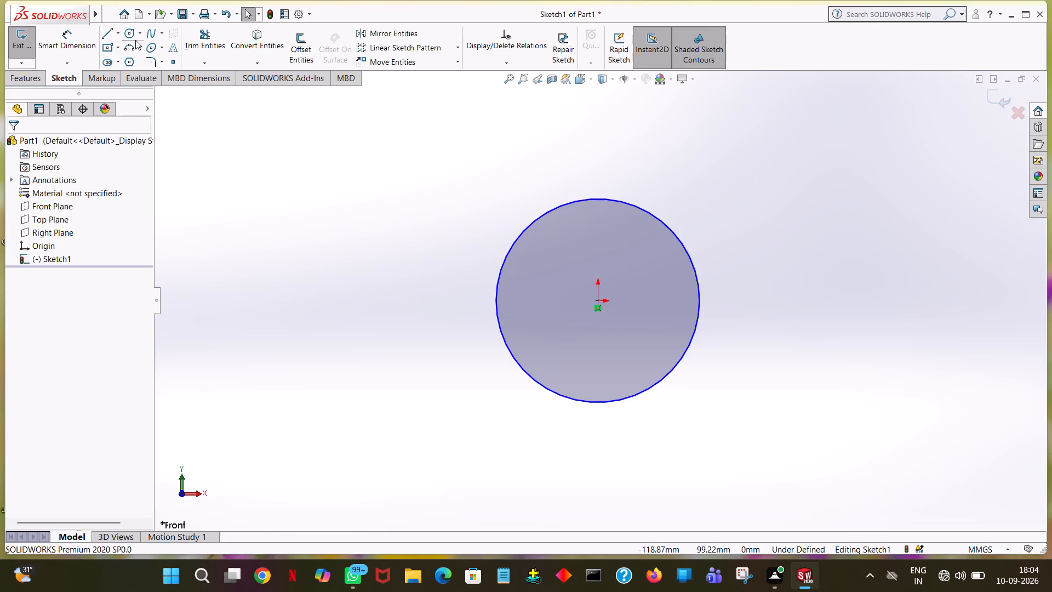
Dimension the origin-centred circle's diameter at 86 mm.
{"action": "left_click", "coordinate": [70, 45]}
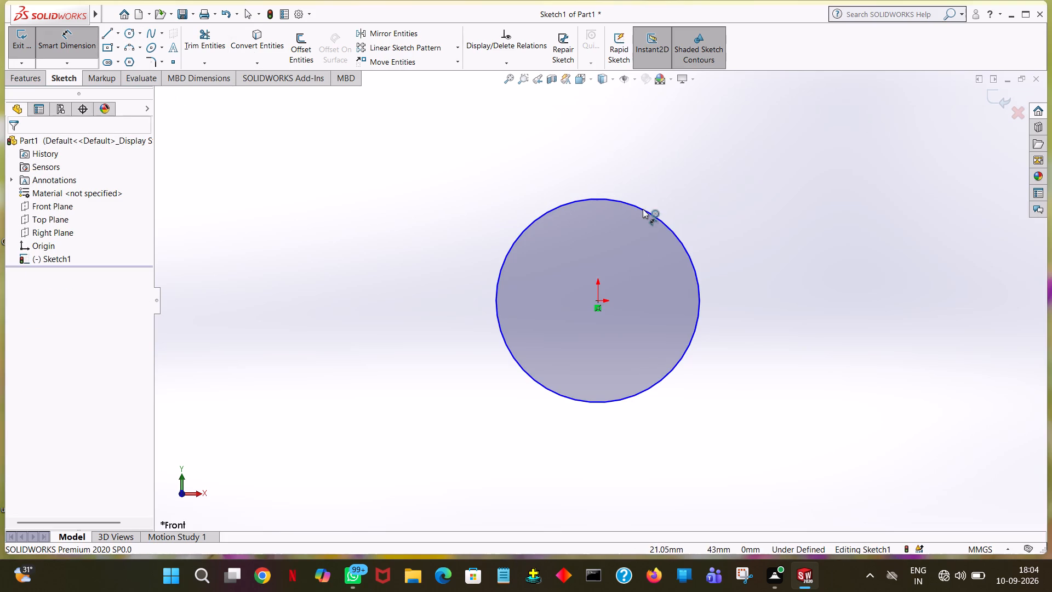
{"action": "left_click", "coordinate": [643, 209]}
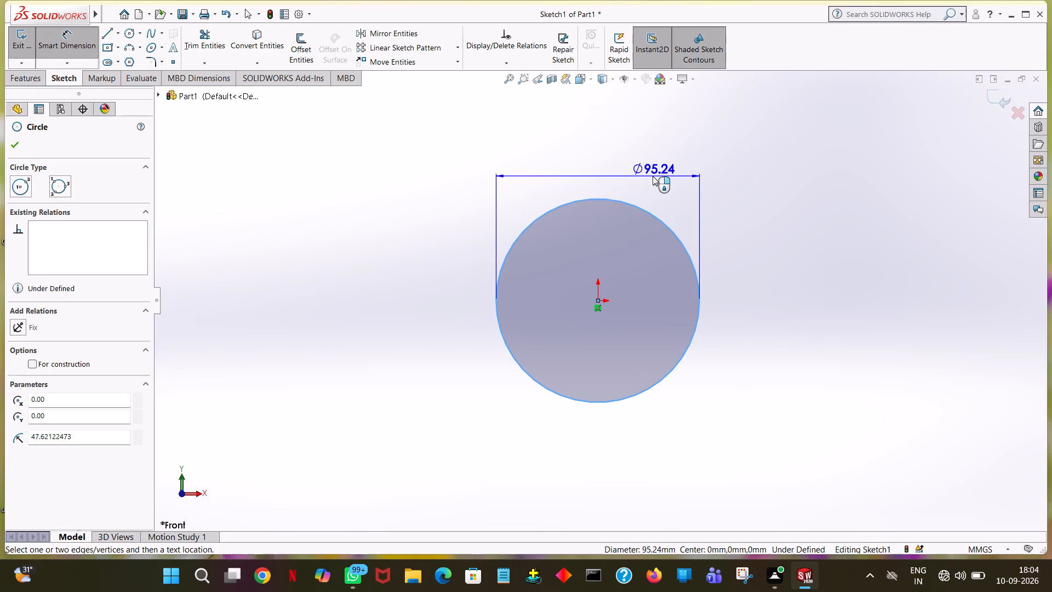
{"action": "left_click_drag", "start_coordinate": [648, 170], "coordinate": [648, 161]}
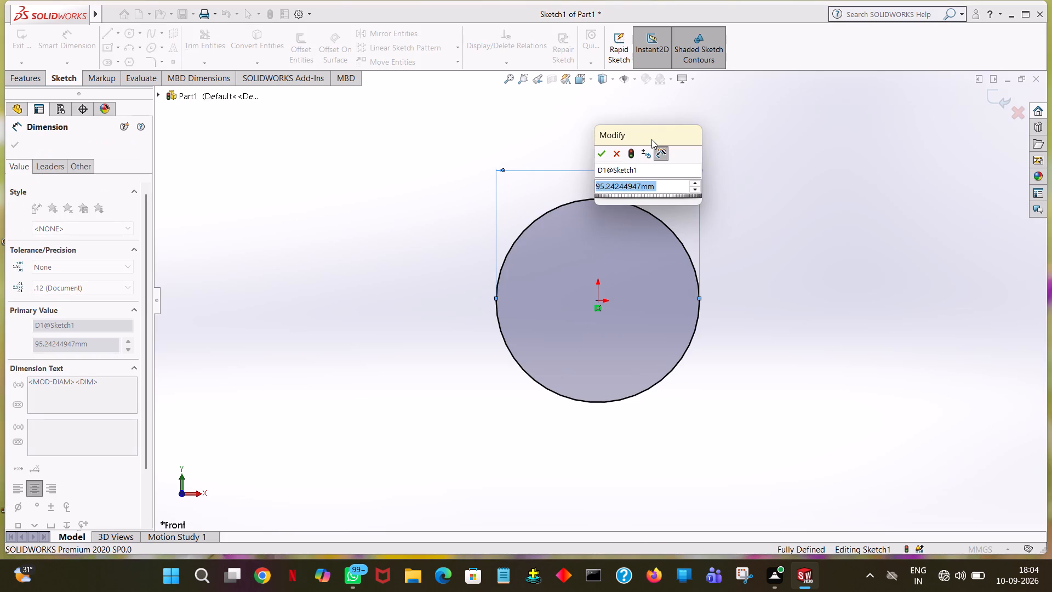
{"action": "type", "text": "86"}
{"action": "key", "text": "Return"}
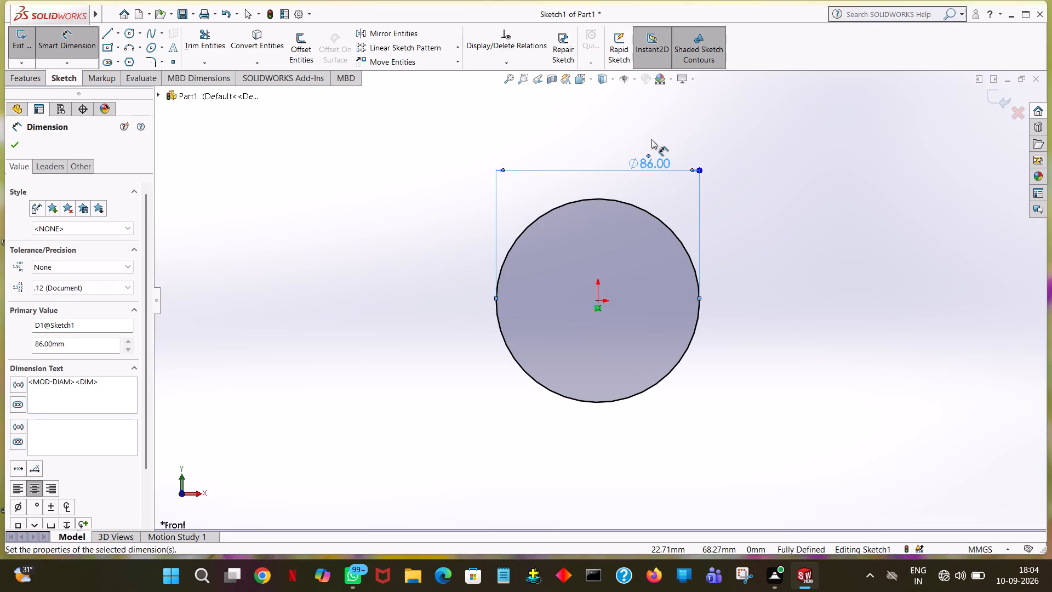
{"action": "left_click", "coordinate": [17, 145]}
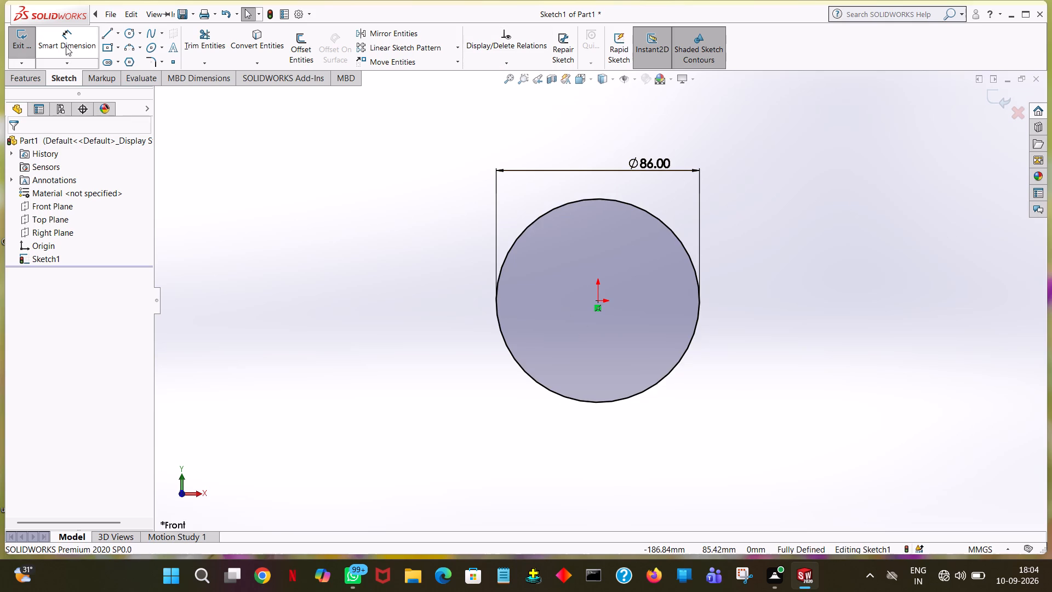
Sketch two lines from the origin past the circle, one about 86 mm long toward lower right and one about 72 mm toward lower left.
{"action": "left_click", "coordinate": [102, 37]}
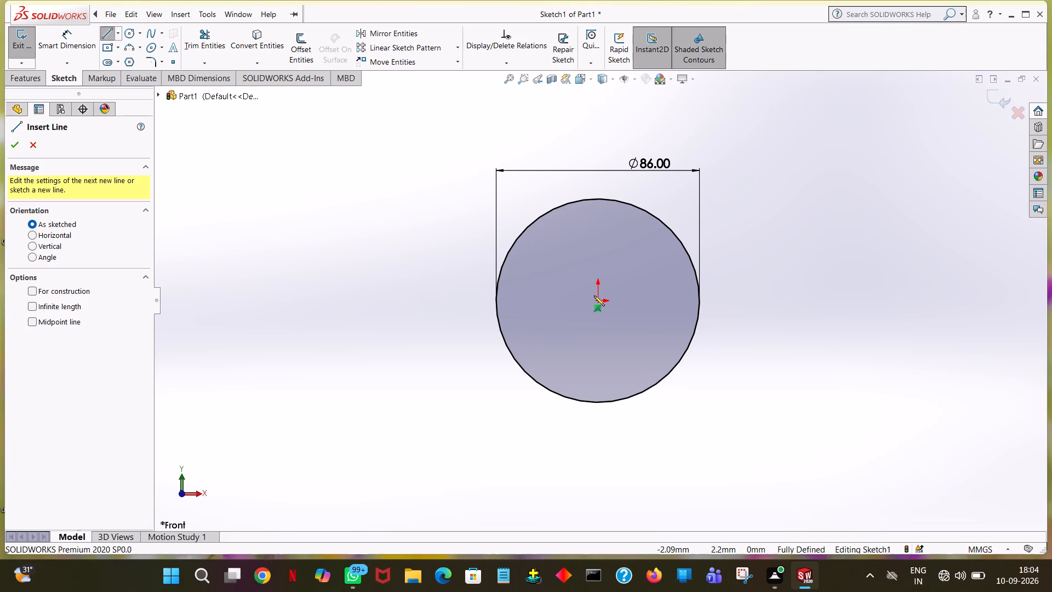
{"action": "left_click", "coordinate": [597, 300]}
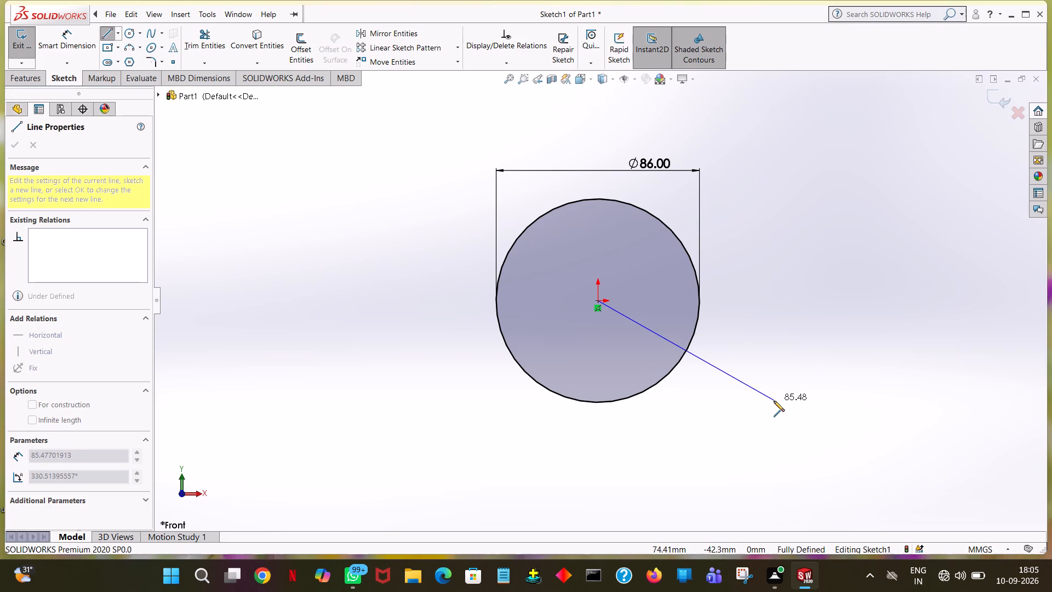
{"action": "left_click", "coordinate": [774, 401]}
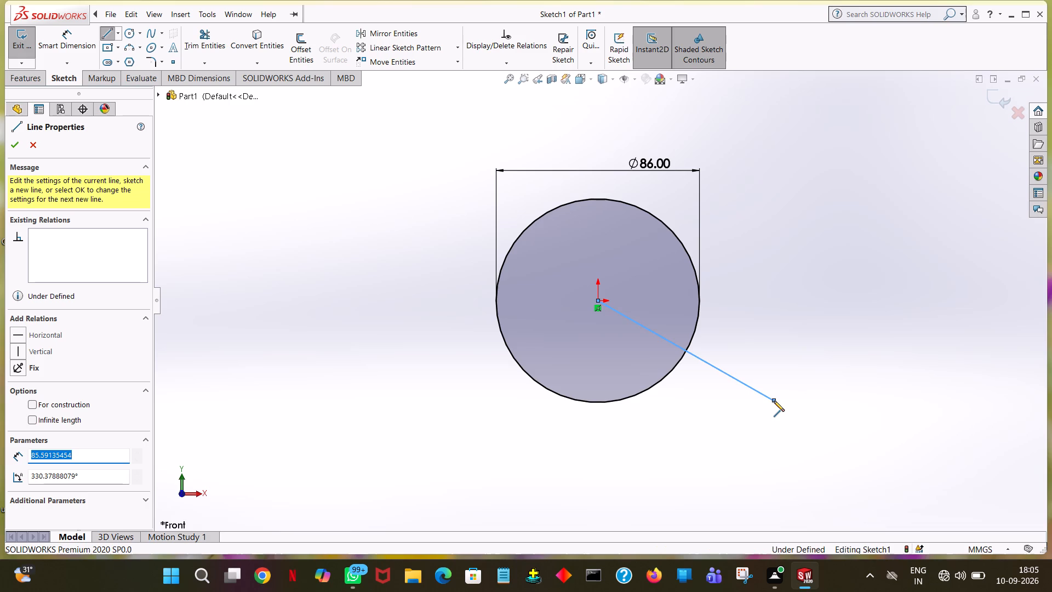
{"action": "right_click", "coordinate": [774, 401]}
{"action": "left_click", "coordinate": [807, 410]}
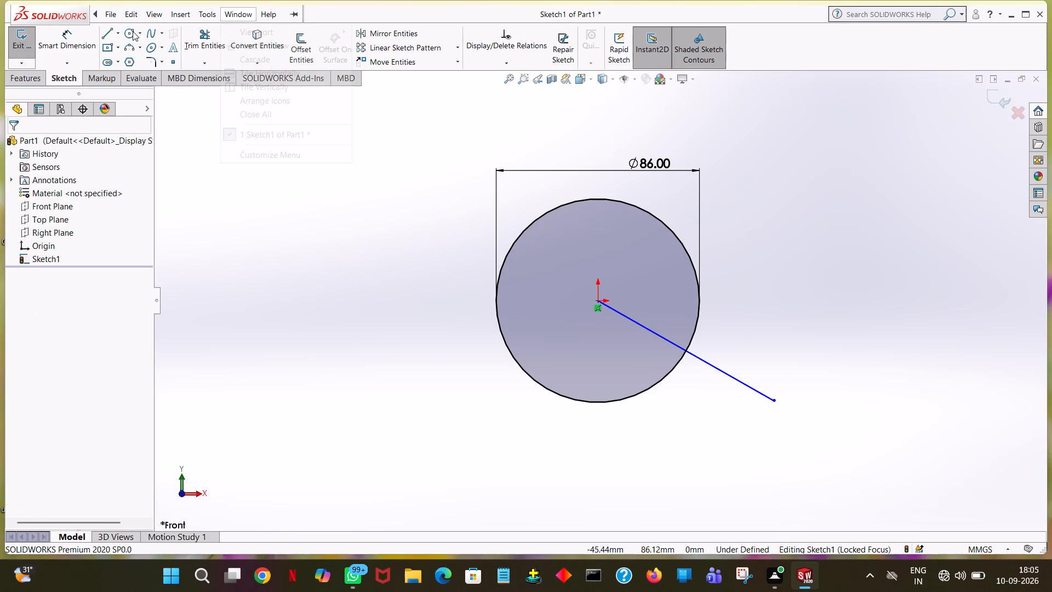
{"action": "left_click", "coordinate": [104, 33]}
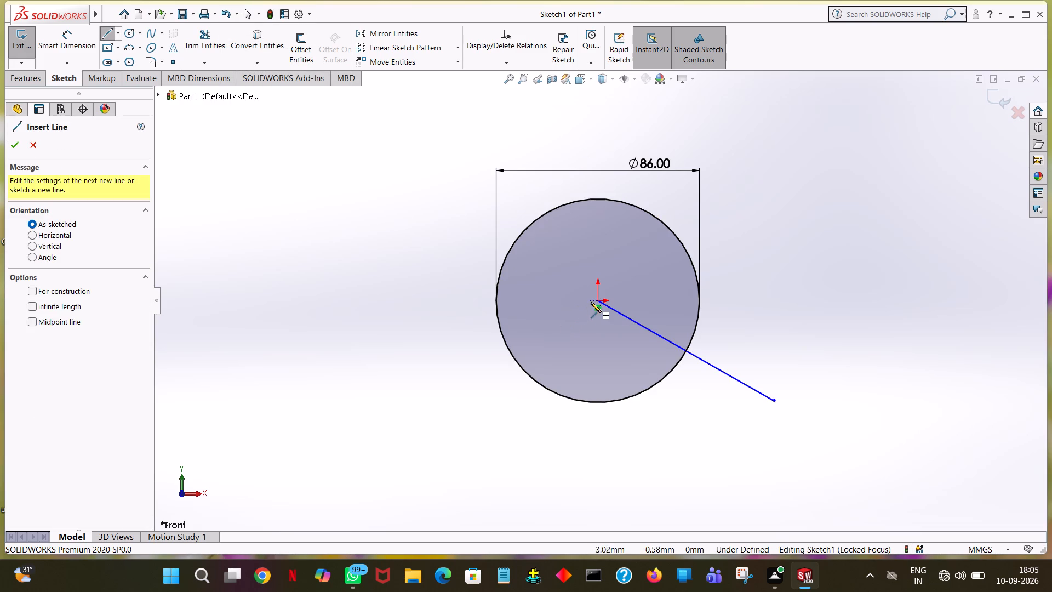
{"action": "left_click", "coordinate": [596, 301]}
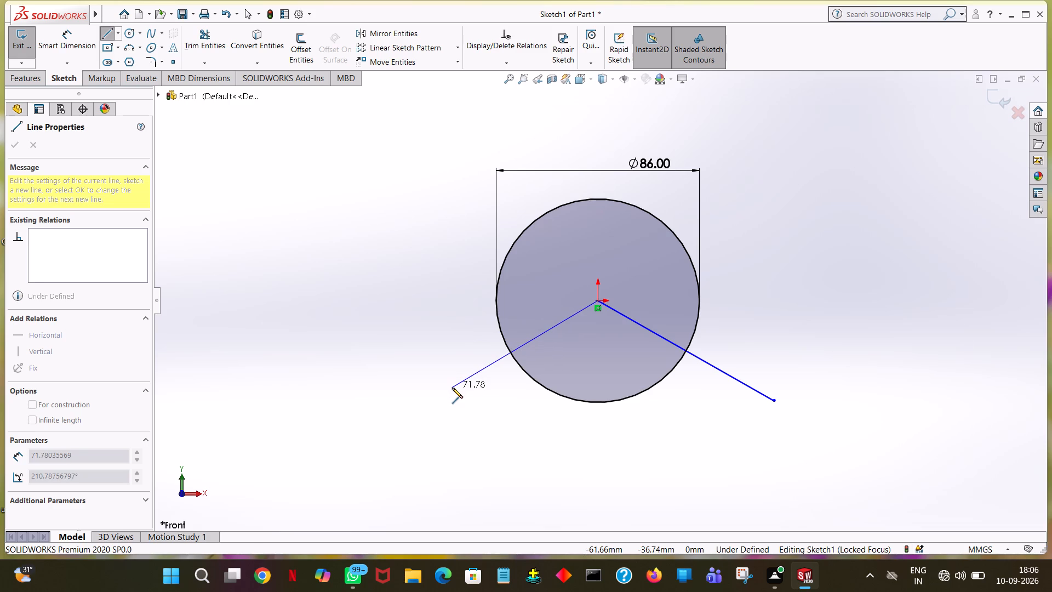
{"action": "left_click", "coordinate": [452, 388]}
{"action": "right_click", "coordinate": [452, 388]}
{"action": "left_click", "coordinate": [504, 397]}
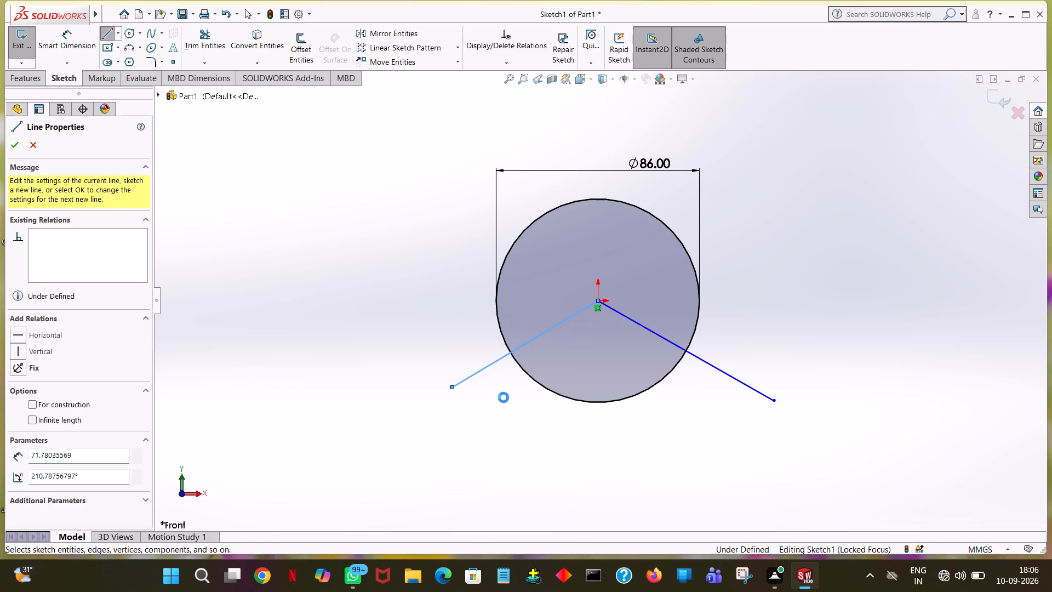
Sketch three circles of 15 mm radius centred on the large circle's top point and its crossings with the two angled lines.
{"action": "left_click", "coordinate": [133, 33]}
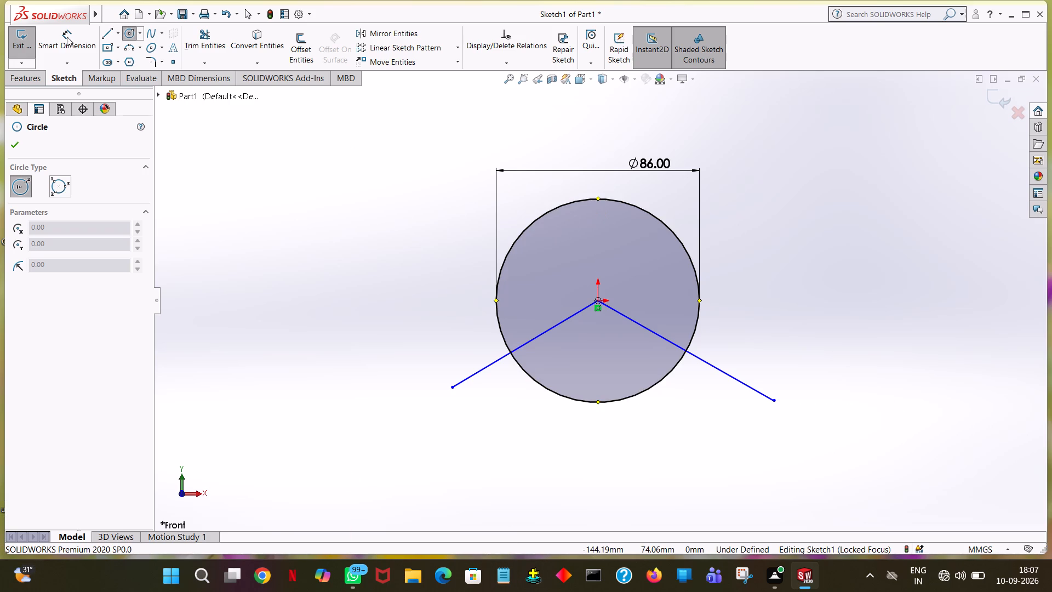
{"action": "left_click", "coordinate": [598, 197]}
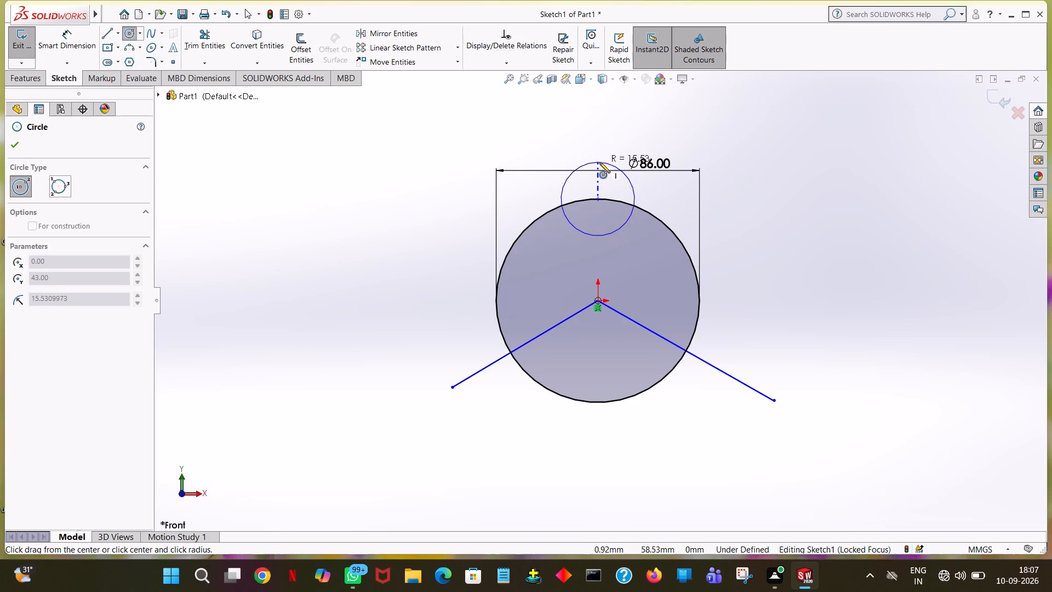
{"action": "left_click", "coordinate": [599, 162]}
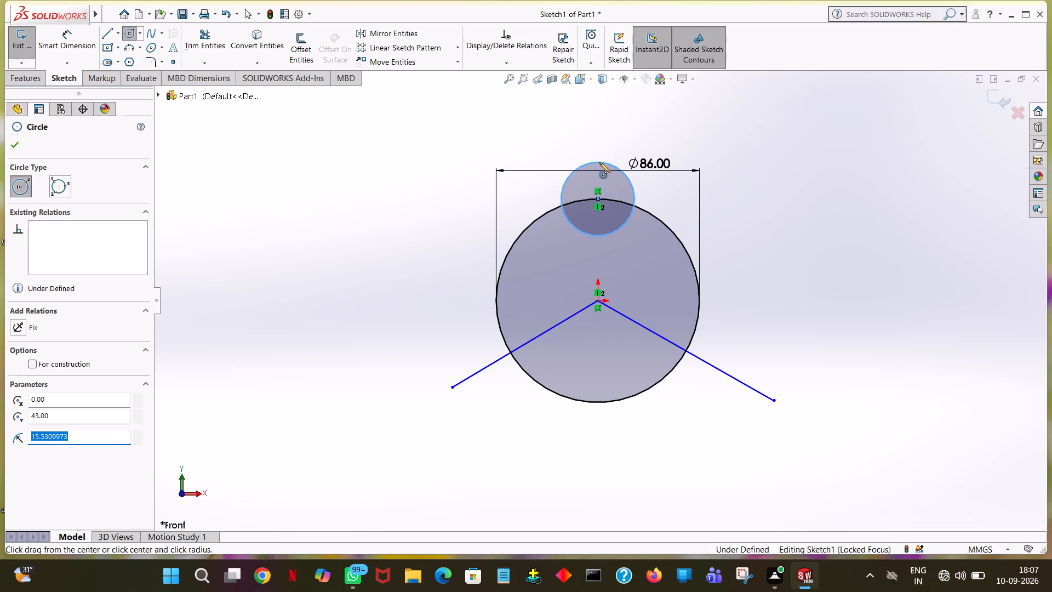
{"action": "type", "text": "15"}
{"action": "key", "text": "Return"}
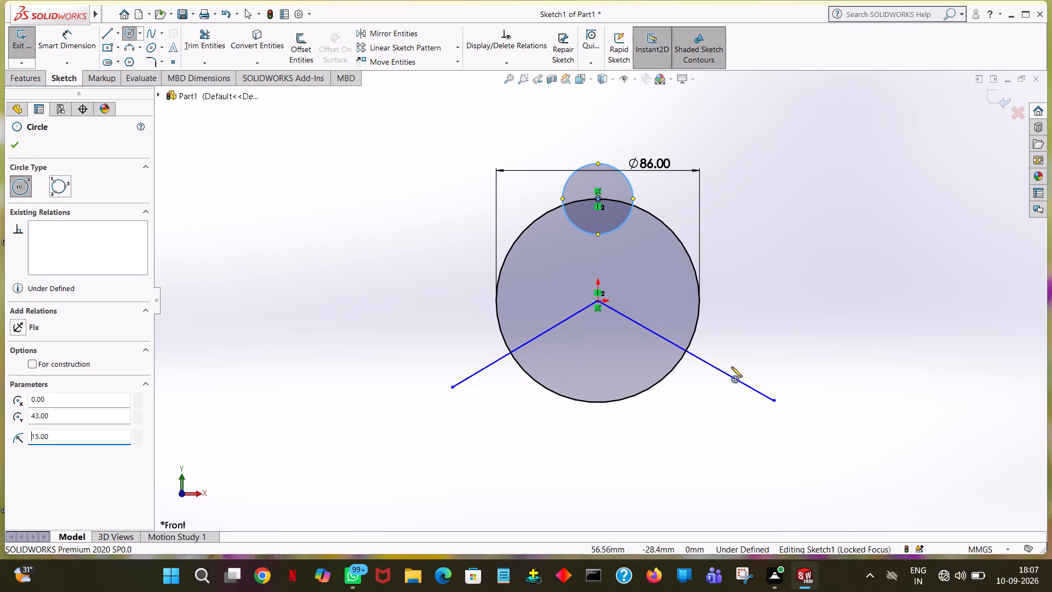
{"action": "left_click", "coordinate": [686, 351]}
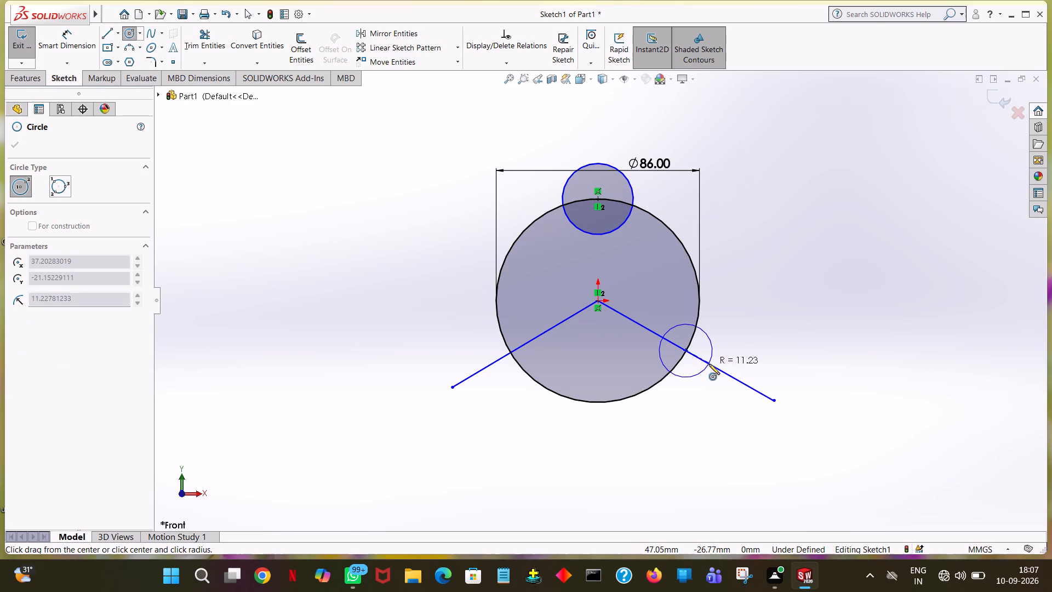
{"action": "left_click", "coordinate": [709, 364]}
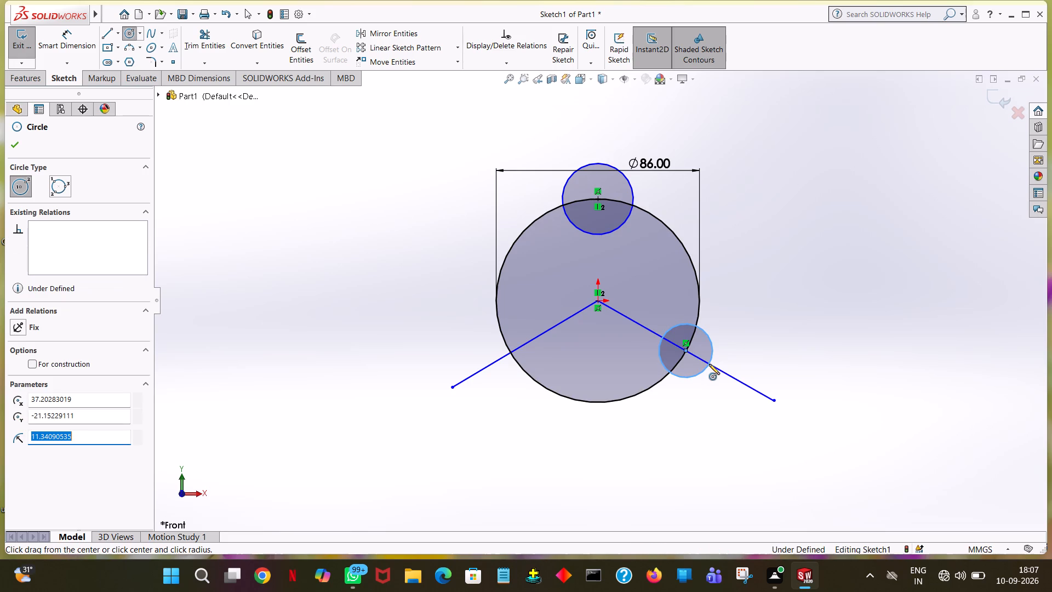
{"action": "type", "text": "15"}
{"action": "key", "text": "Return"}
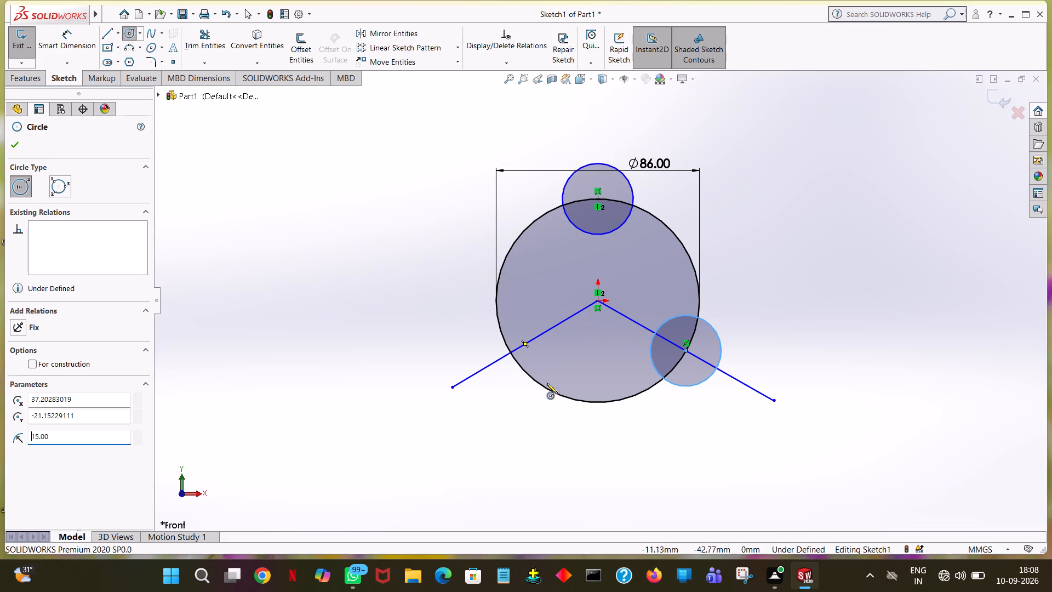
{"action": "left_click", "coordinate": [512, 353]}
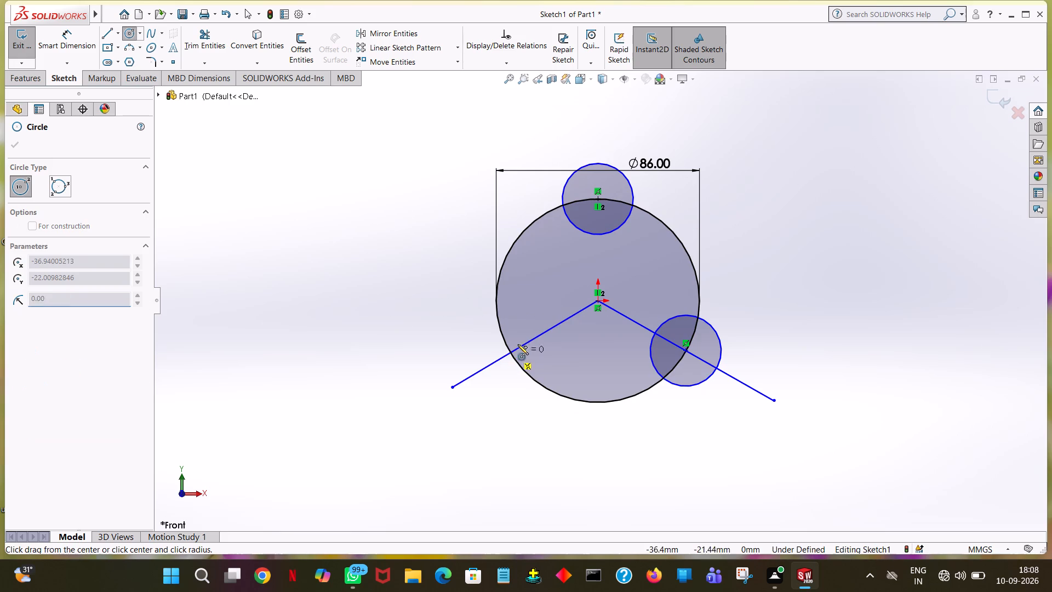
{"action": "left_click", "coordinate": [546, 331]}
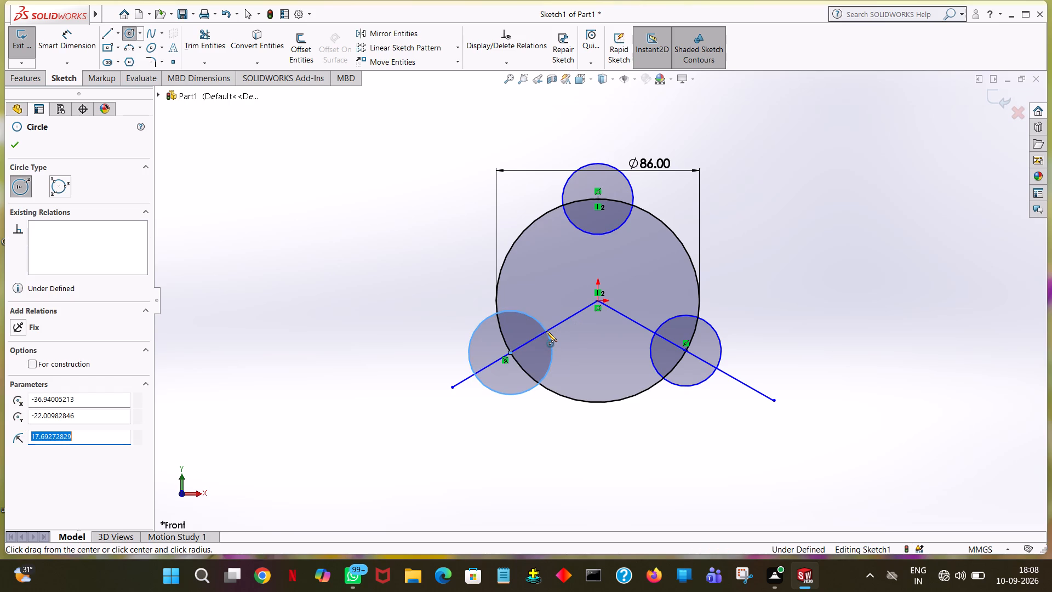
{"action": "type", "text": "15"}
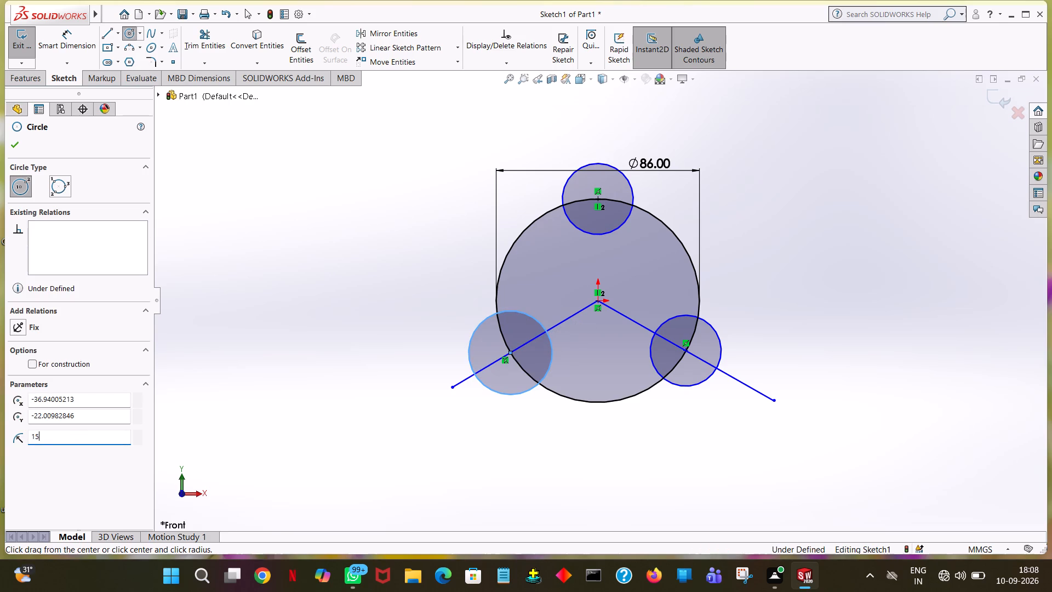
{"action": "key", "text": "Return"}
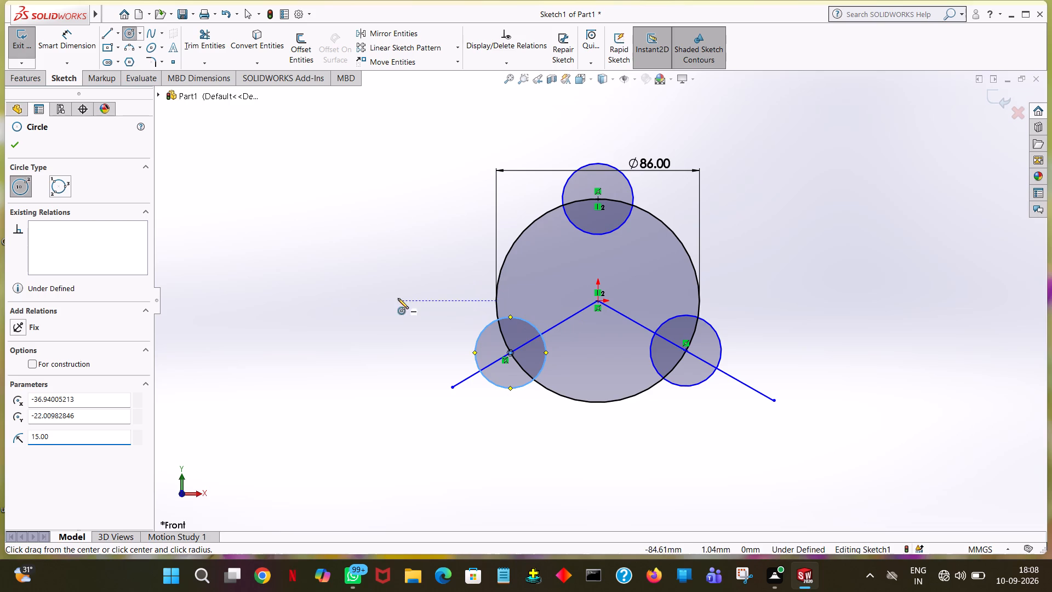
{"action": "left_click", "coordinate": [16, 149]}
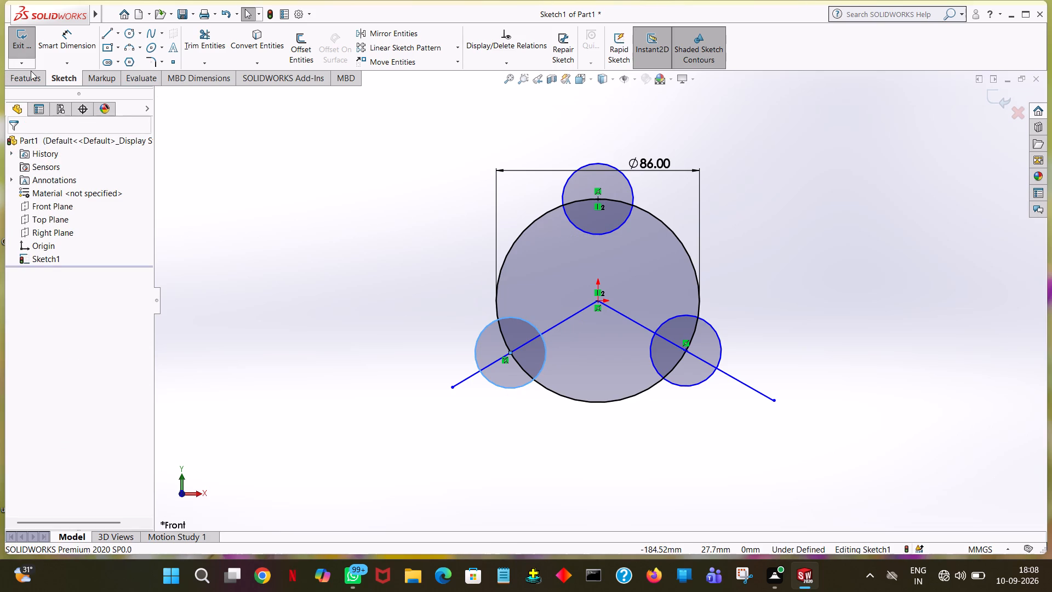
Dimension the diameters of the three small circles, going from the top one to the lower-right and lower-left ones.
{"action": "left_click", "coordinate": [65, 29]}
{"action": "left_click", "coordinate": [585, 167]}
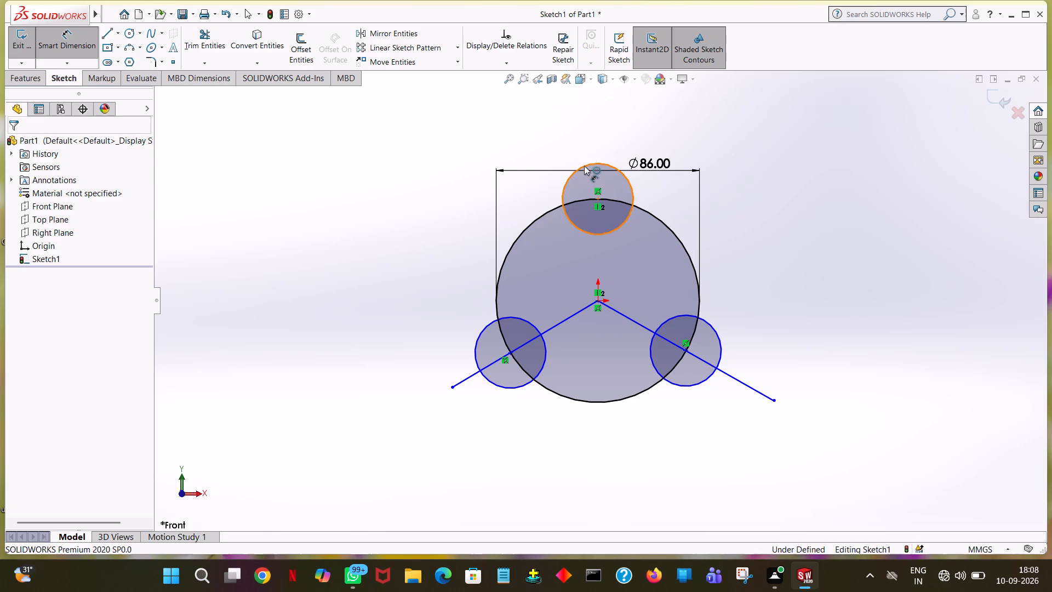
{"action": "left_click", "coordinate": [567, 123]}
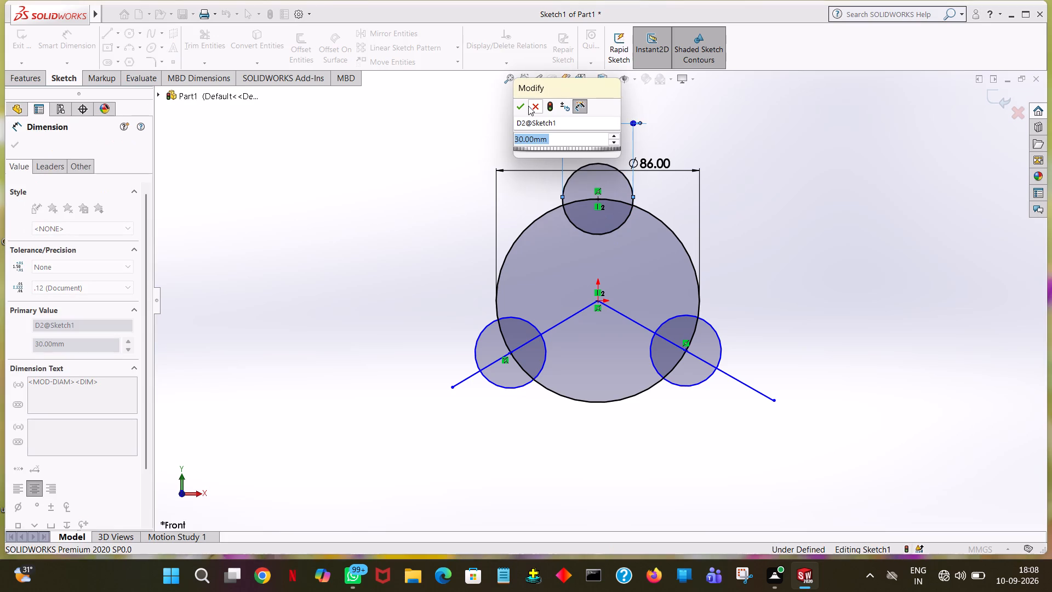
{"action": "left_click", "coordinate": [524, 105]}
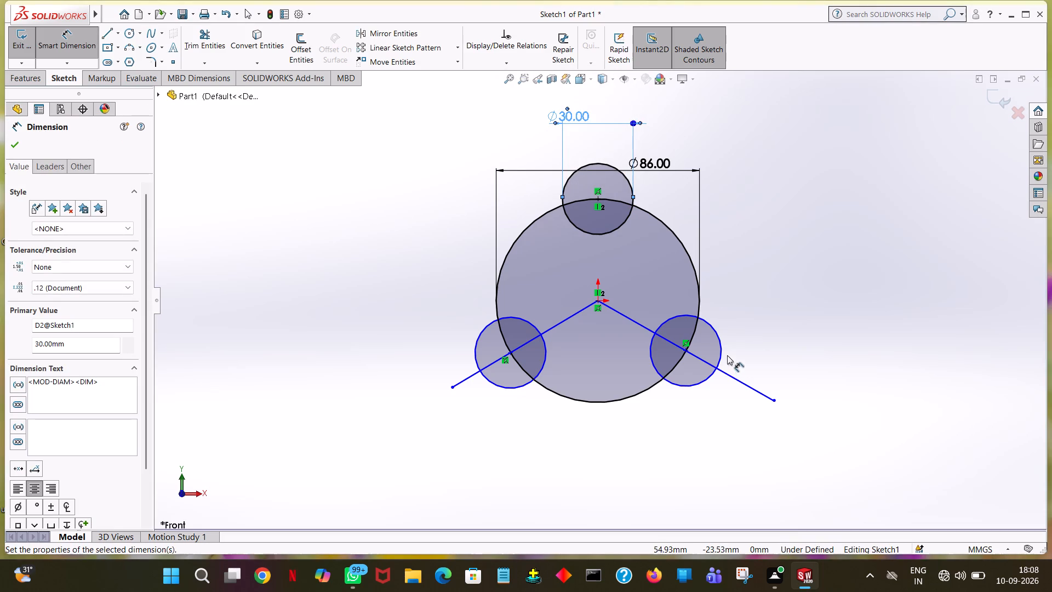
{"action": "left_click", "coordinate": [722, 346]}
{"action": "left_click", "coordinate": [783, 349]}
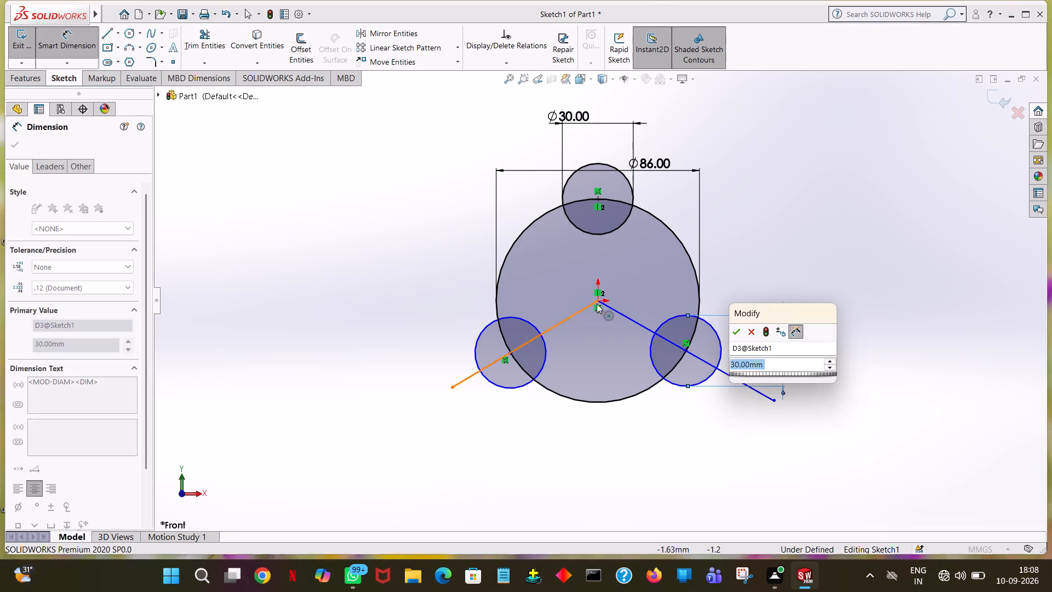
{"action": "left_click", "coordinate": [733, 328]}
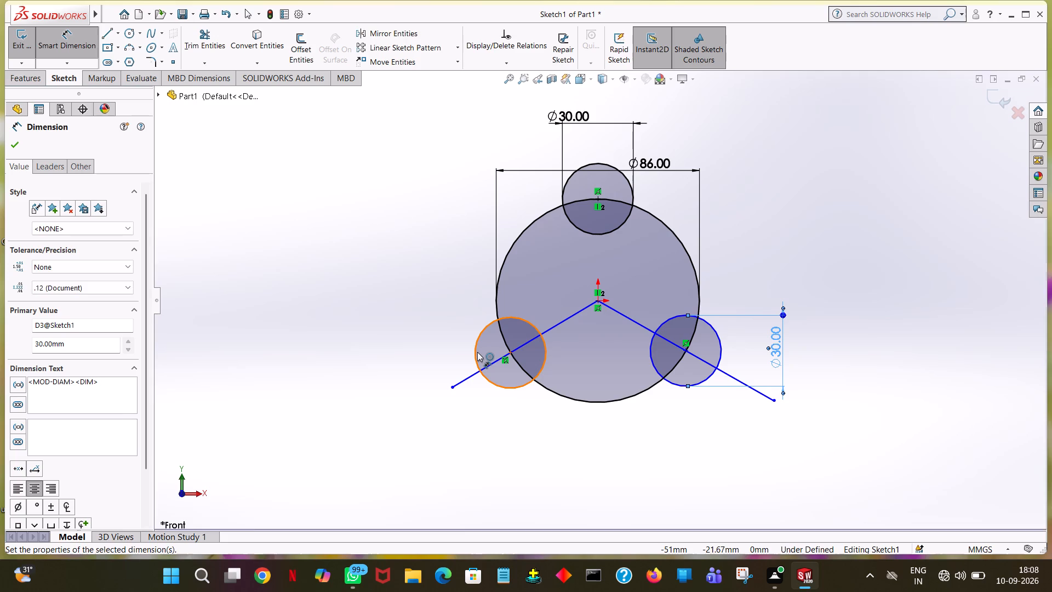
{"action": "left_click", "coordinate": [477, 352]}
{"action": "left_click", "coordinate": [426, 351]}
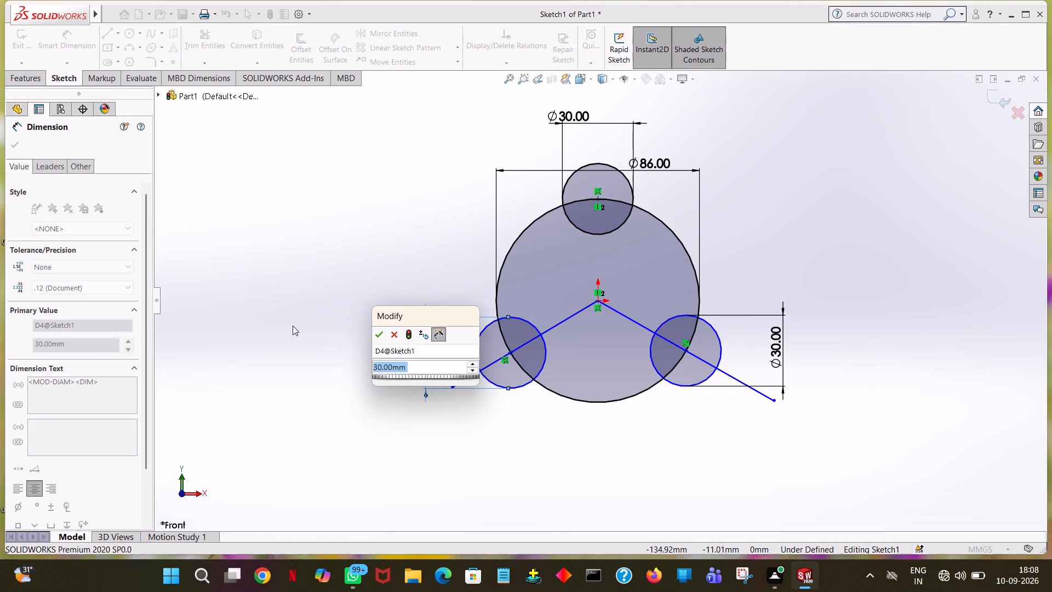
{"action": "left_click", "coordinate": [376, 330]}
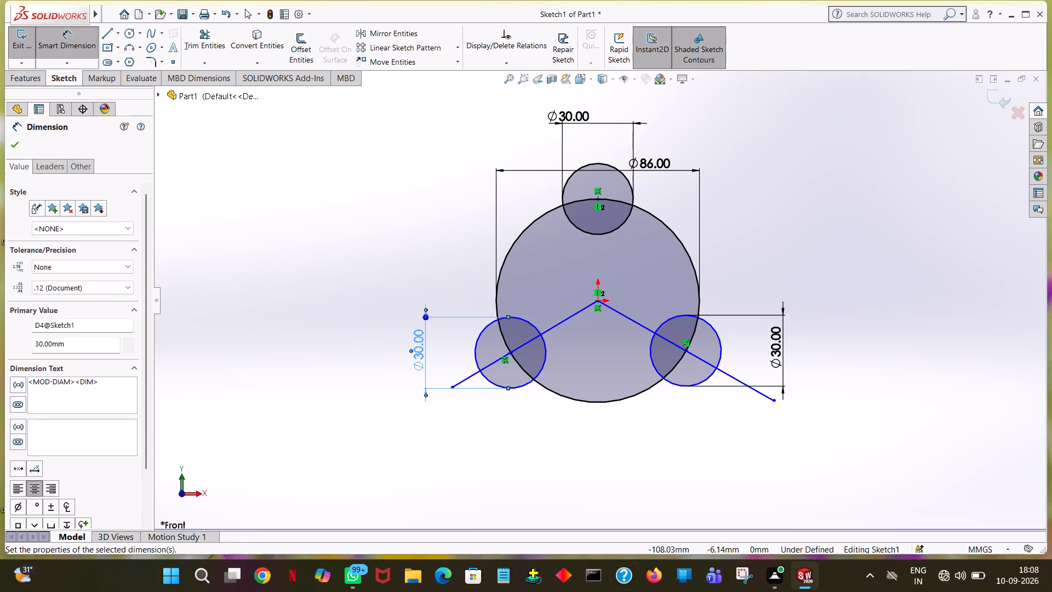
{"action": "left_click", "coordinate": [665, 480]}
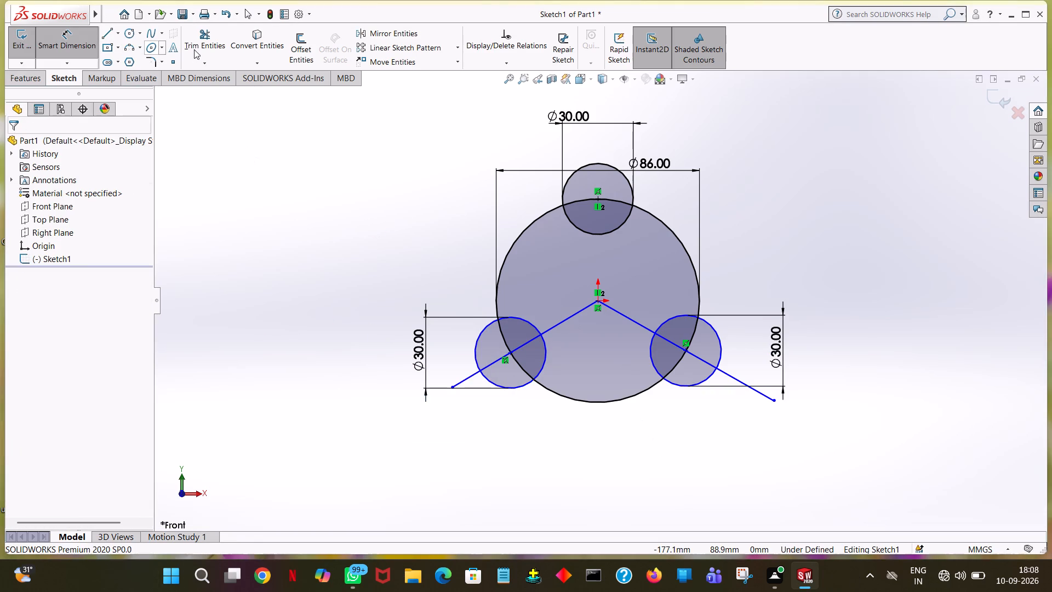
Trim away every segment of the two angled lines running from the origin, leaving only the four circles.
{"action": "left_click", "coordinate": [195, 49]}
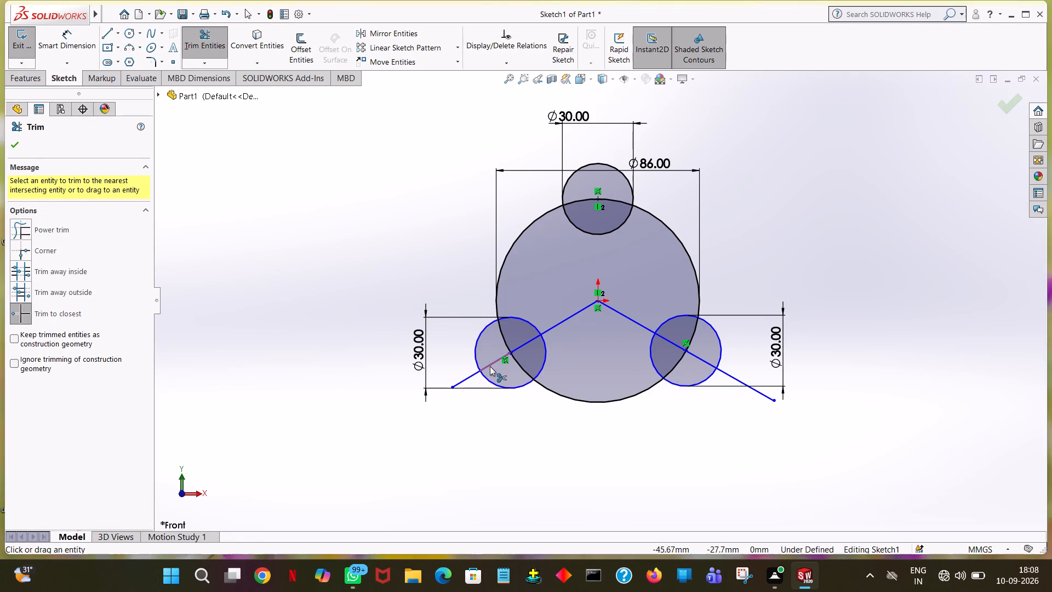
{"action": "left_click", "coordinate": [490, 366]}
{"action": "left_click", "coordinate": [471, 378]}
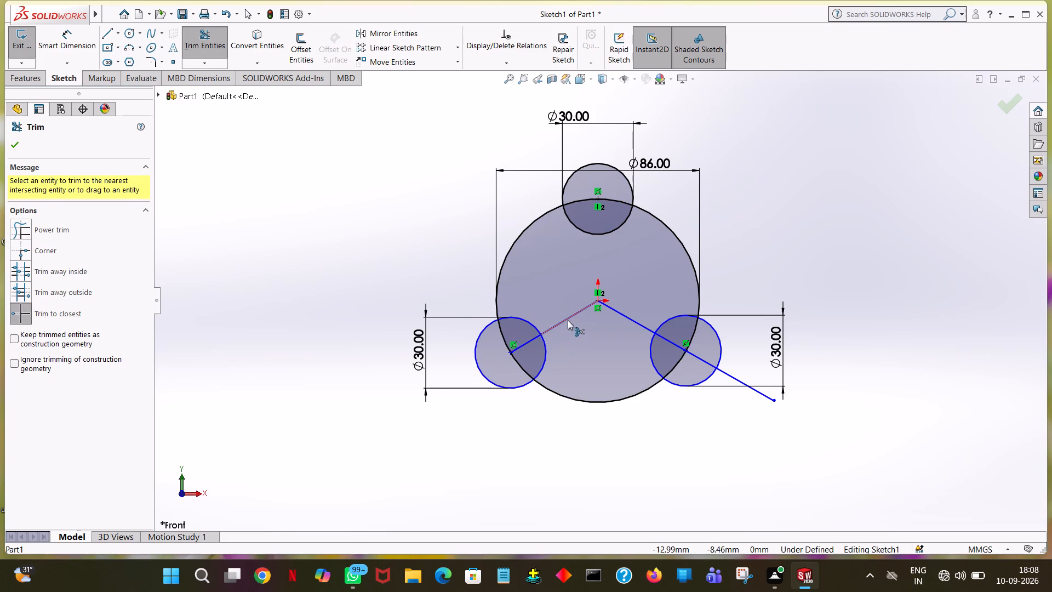
{"action": "left_click", "coordinate": [568, 320]}
{"action": "left_click", "coordinate": [525, 345]}
{"action": "left_click", "coordinate": [635, 319]}
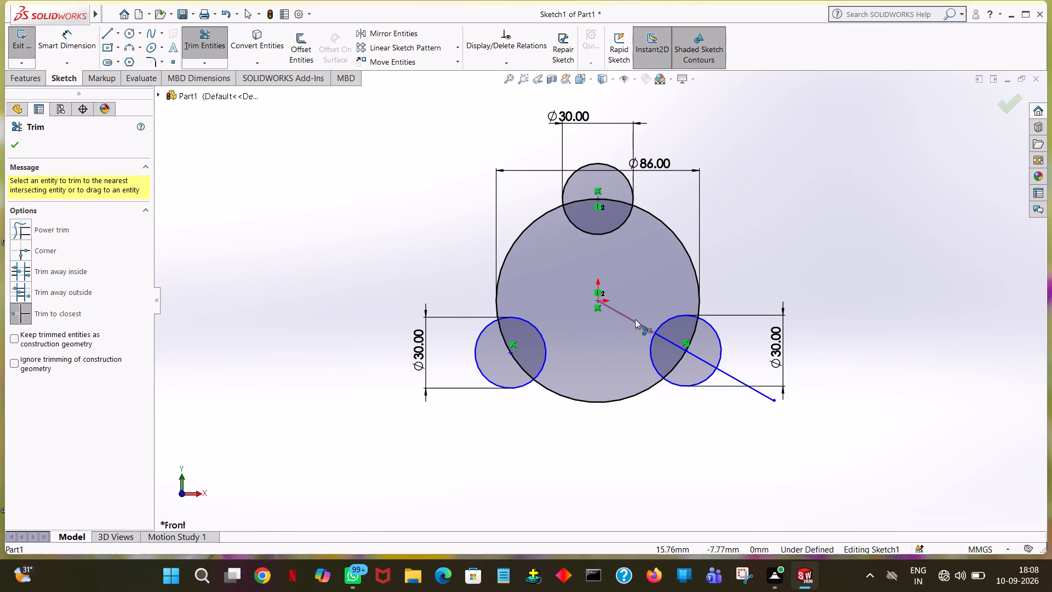
{"action": "left_click", "coordinate": [561, 300]}
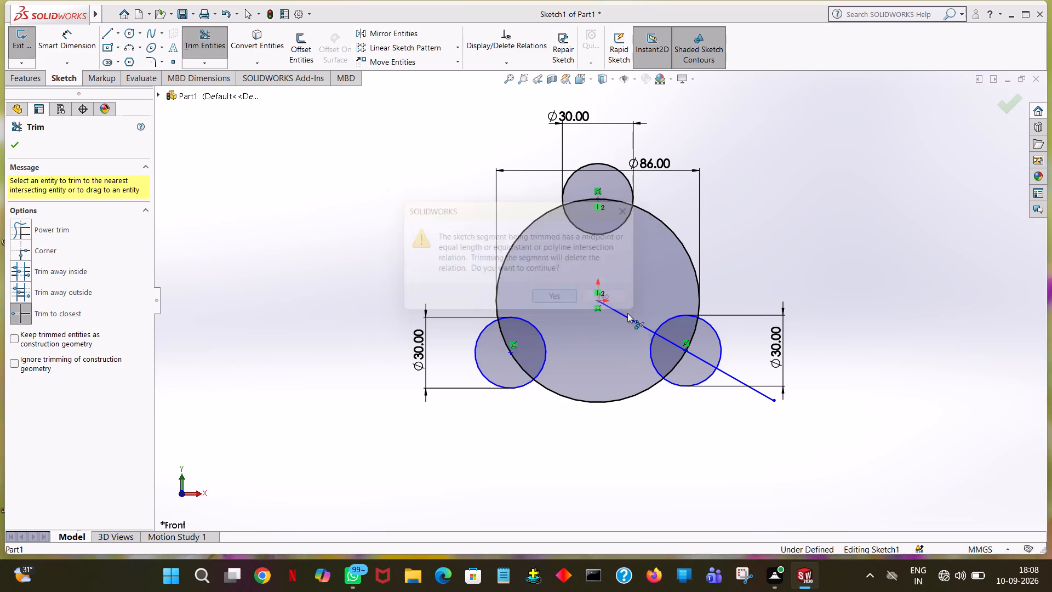
{"action": "left_click", "coordinate": [672, 344]}
{"action": "left_click", "coordinate": [703, 362]}
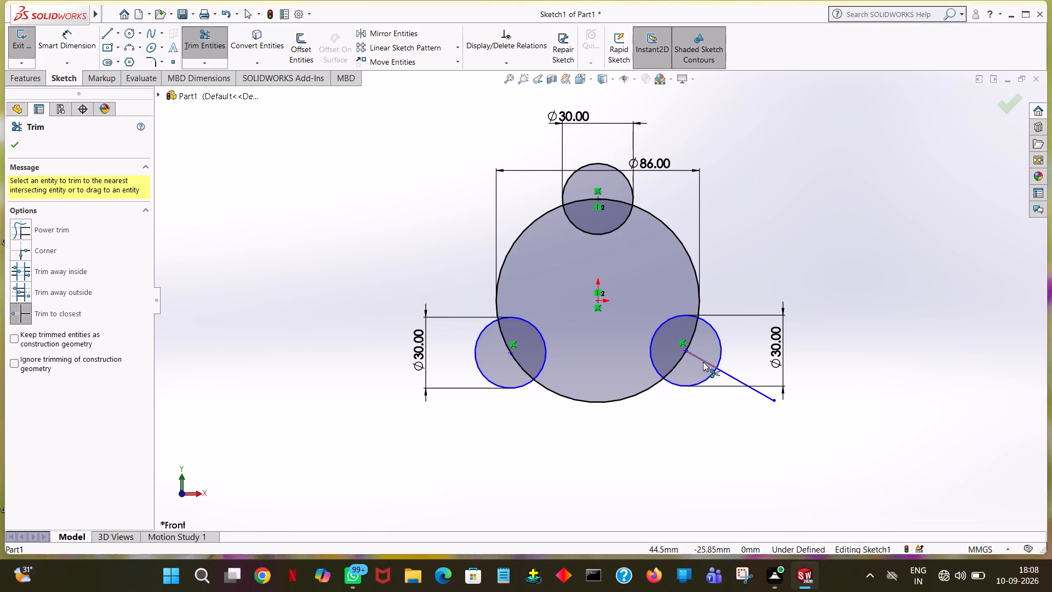
{"action": "left_click", "coordinate": [740, 380]}
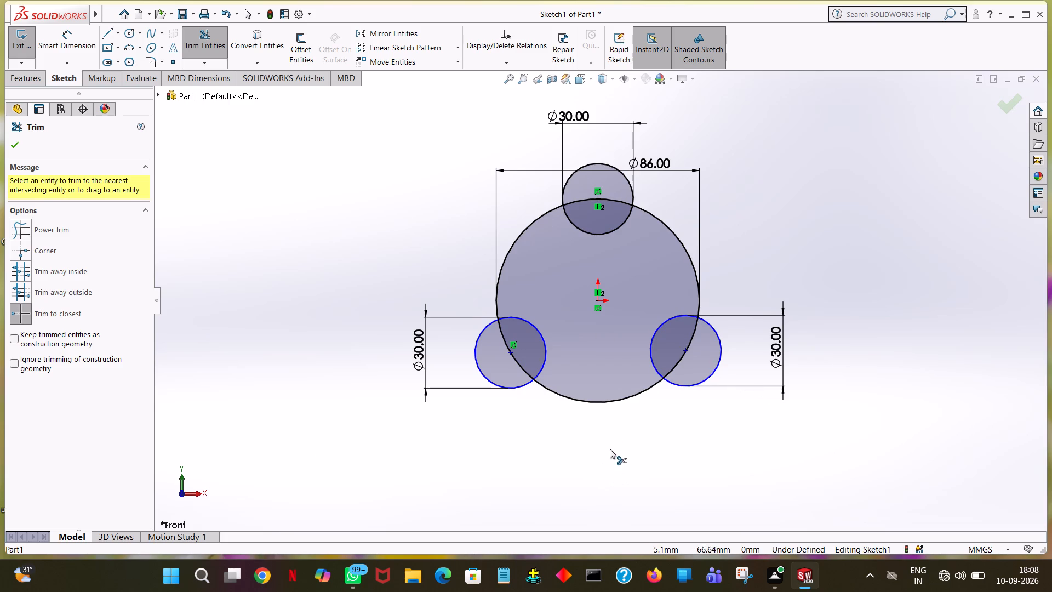
{"action": "left_click", "coordinate": [20, 145]}
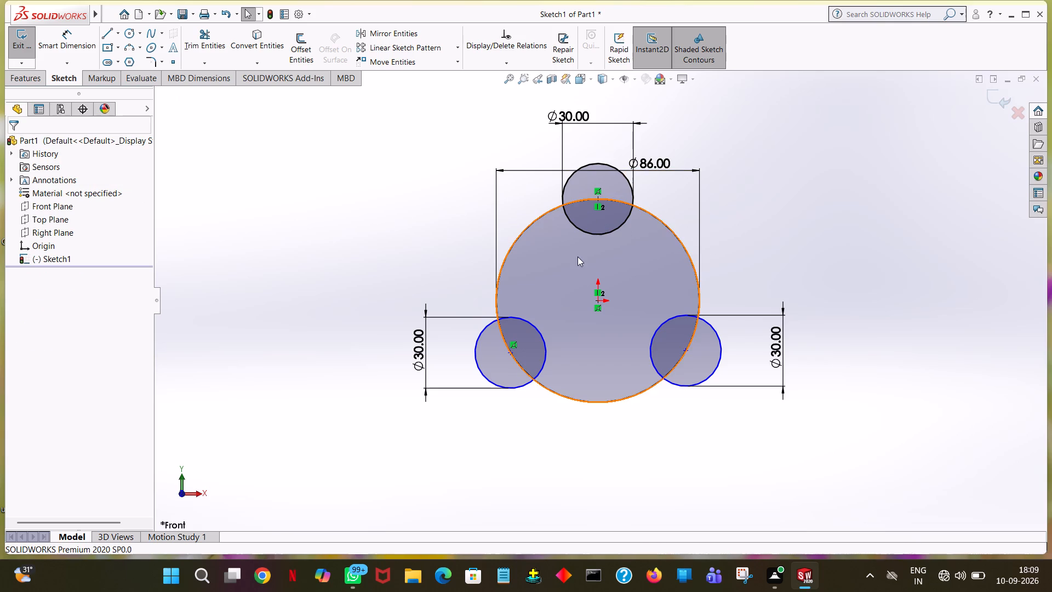
{"action": "left_click", "coordinate": [812, 269]}
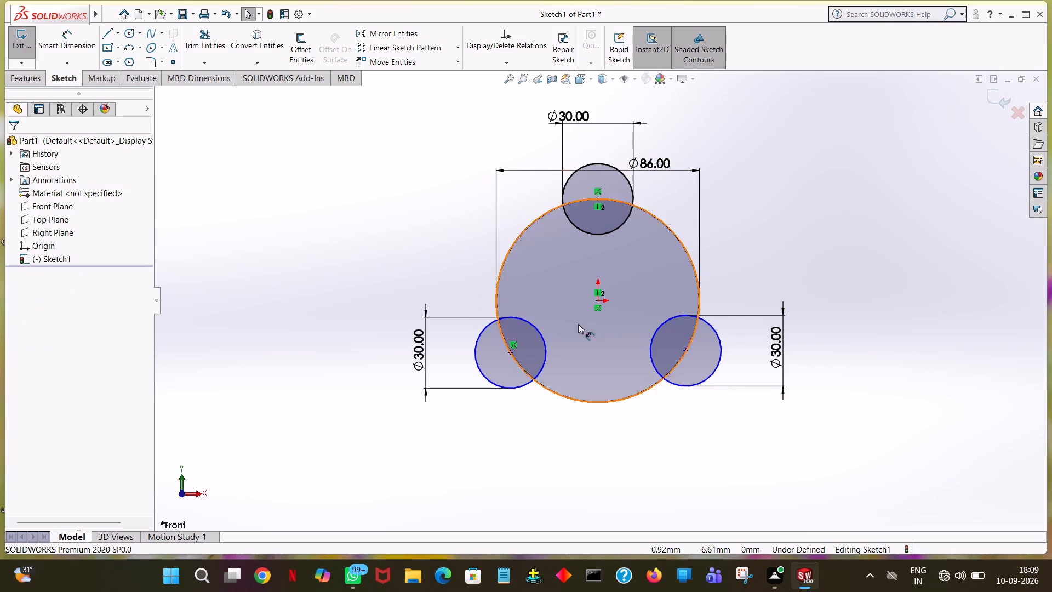
{"action": "left_click", "coordinate": [370, 257]}
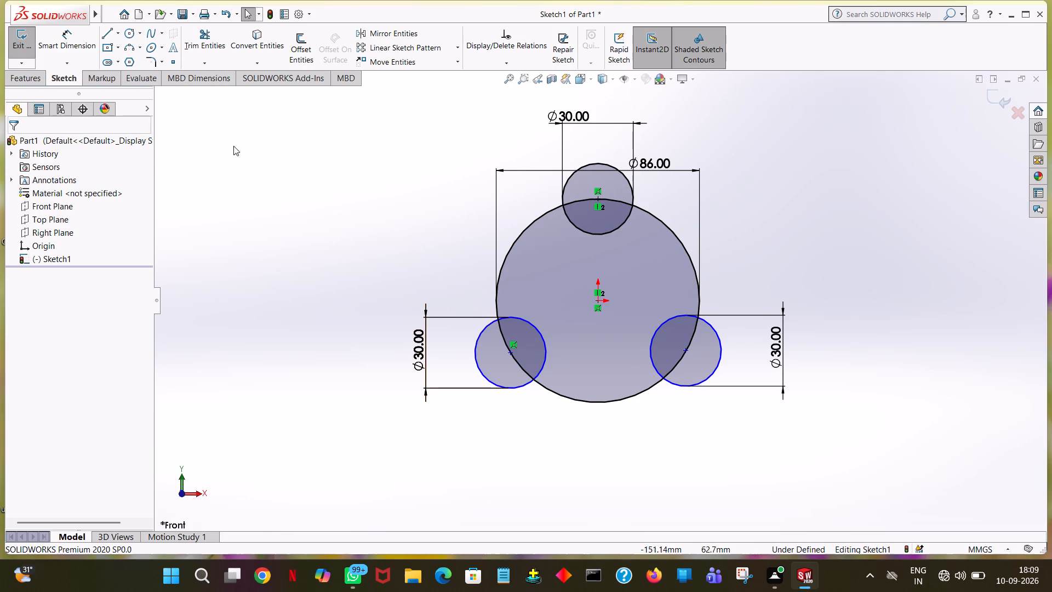
Dimension the vertical distance between the lower-left small circle's centre and the origin.
{"action": "left_click", "coordinate": [61, 42]}
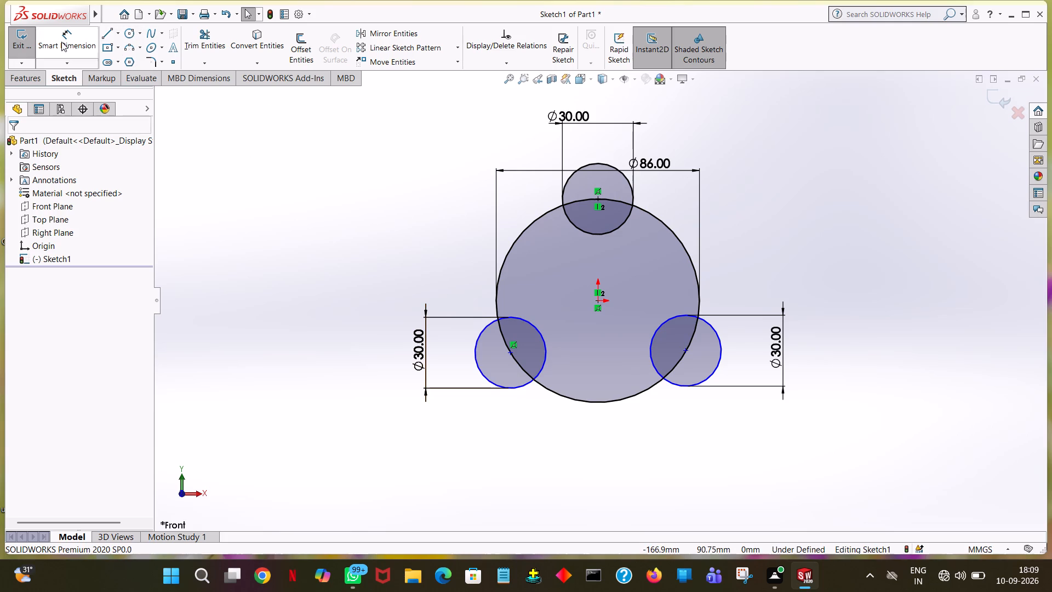
{"action": "left_click", "coordinate": [510, 352]}
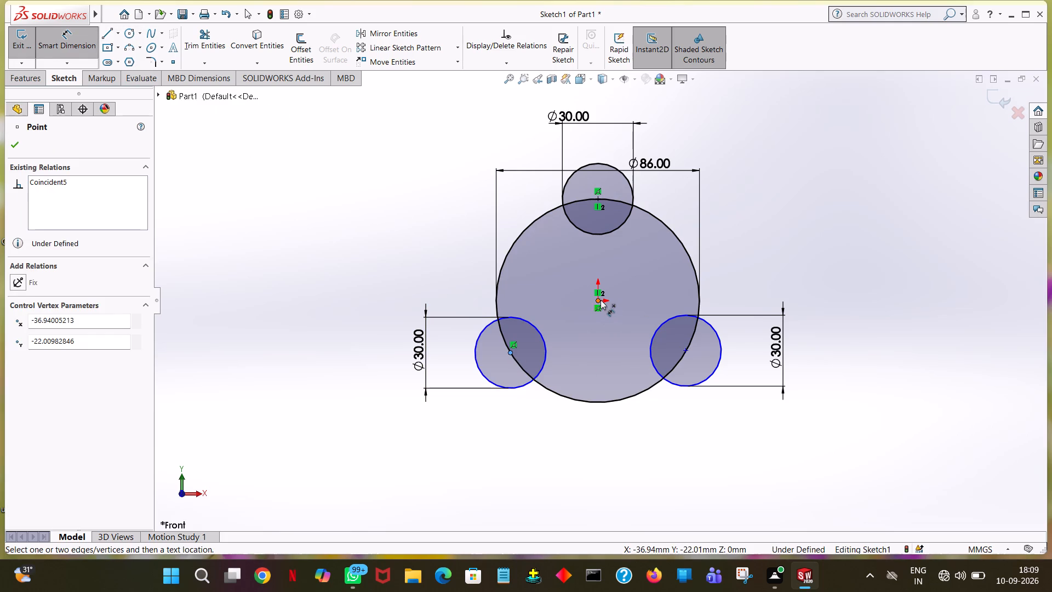
{"action": "left_click", "coordinate": [597, 300]}
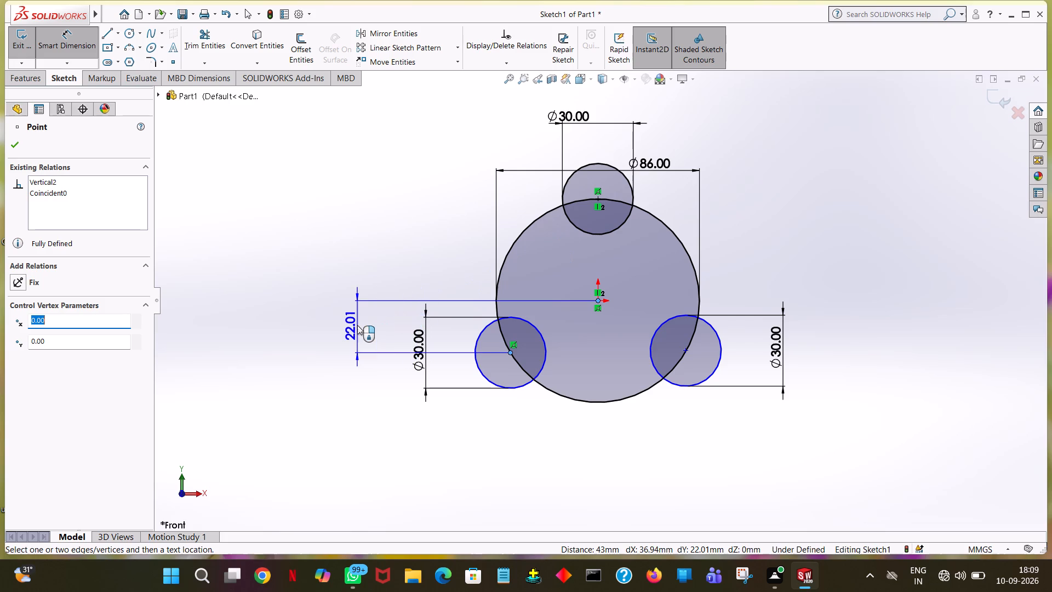
{"action": "left_click", "coordinate": [357, 325]}
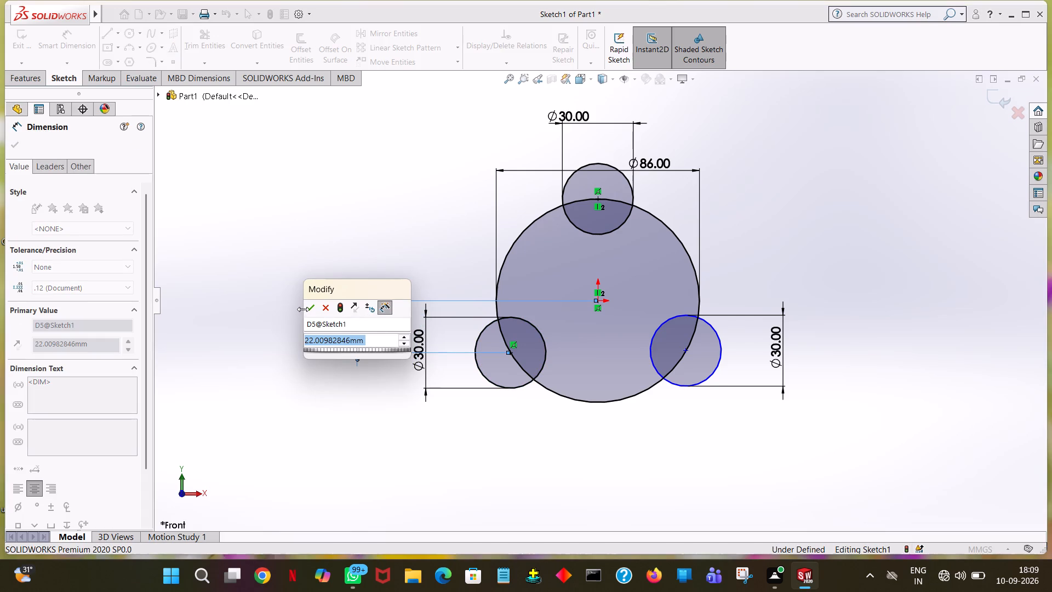
{"action": "left_click", "coordinate": [308, 310]}
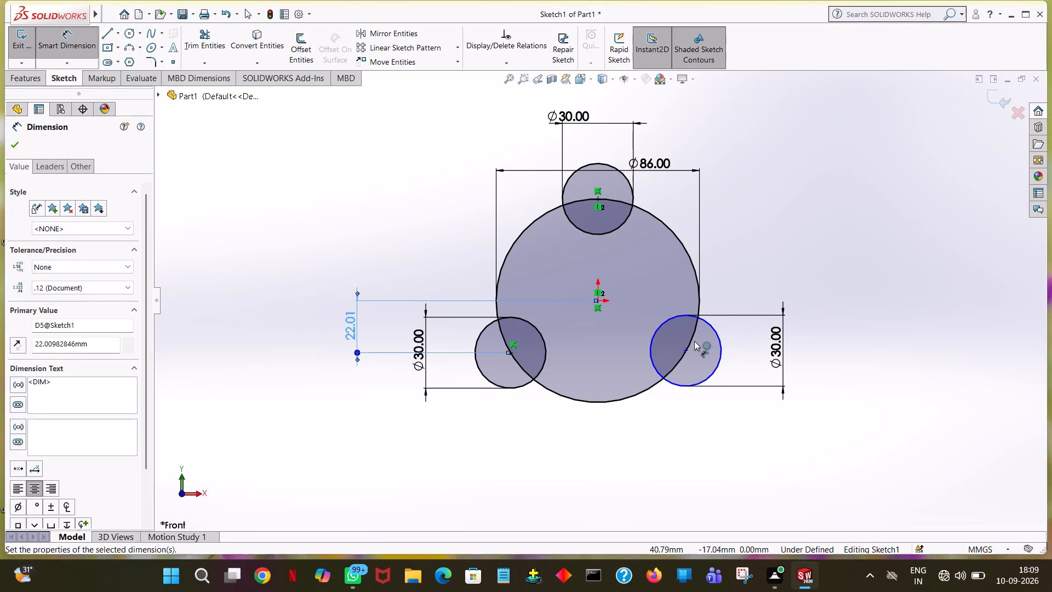
Dimension the lower-right small circle's centre vertically and horizontally from the origin.
{"action": "left_click", "coordinate": [685, 351]}
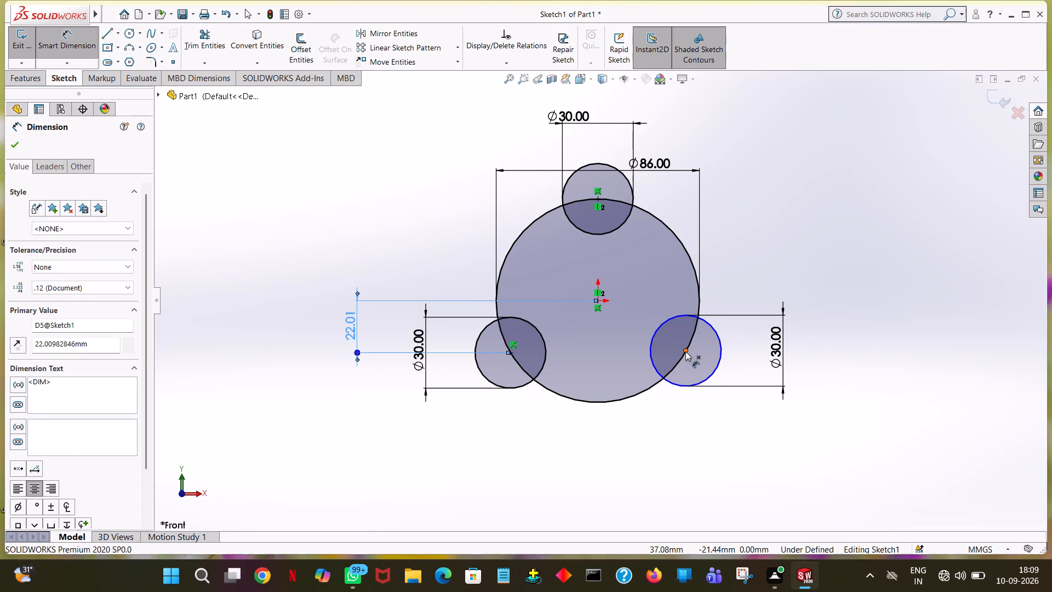
{"action": "left_click", "coordinate": [597, 301]}
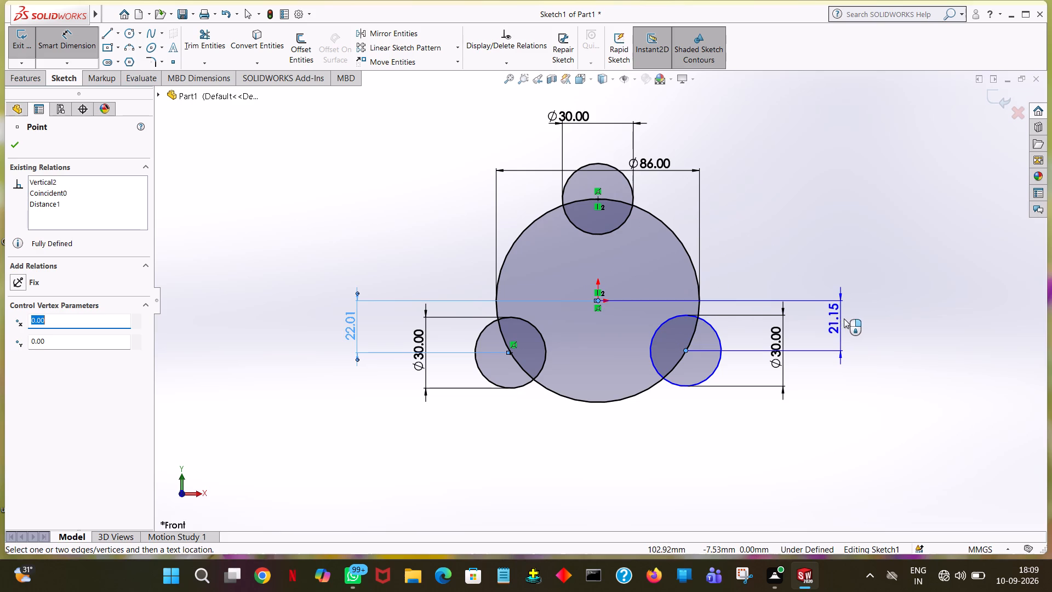
{"action": "left_click", "coordinate": [877, 322]}
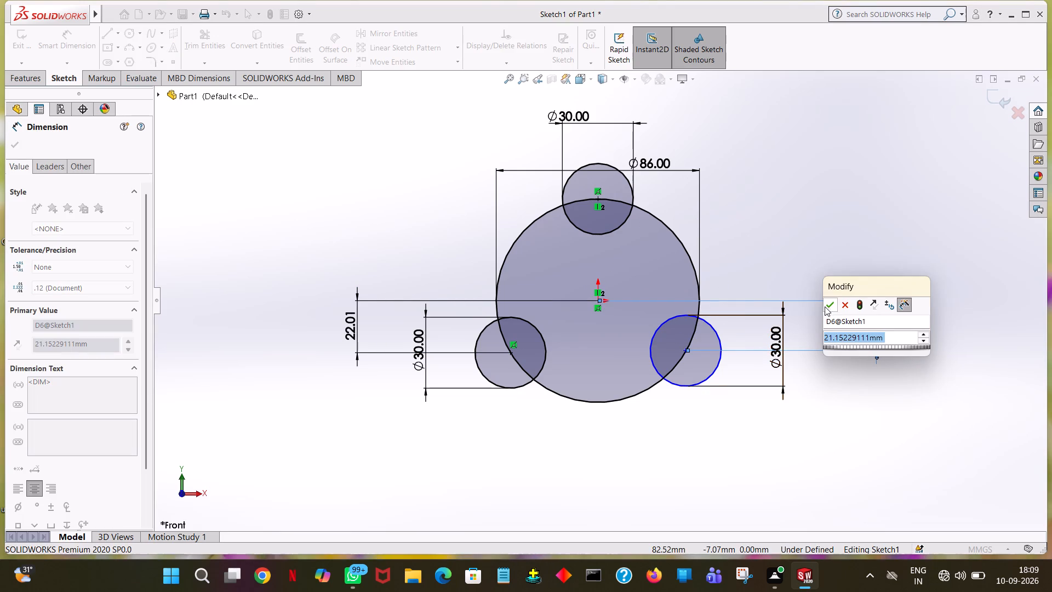
{"action": "left_click", "coordinate": [825, 306]}
{"action": "left_click", "coordinate": [815, 235]}
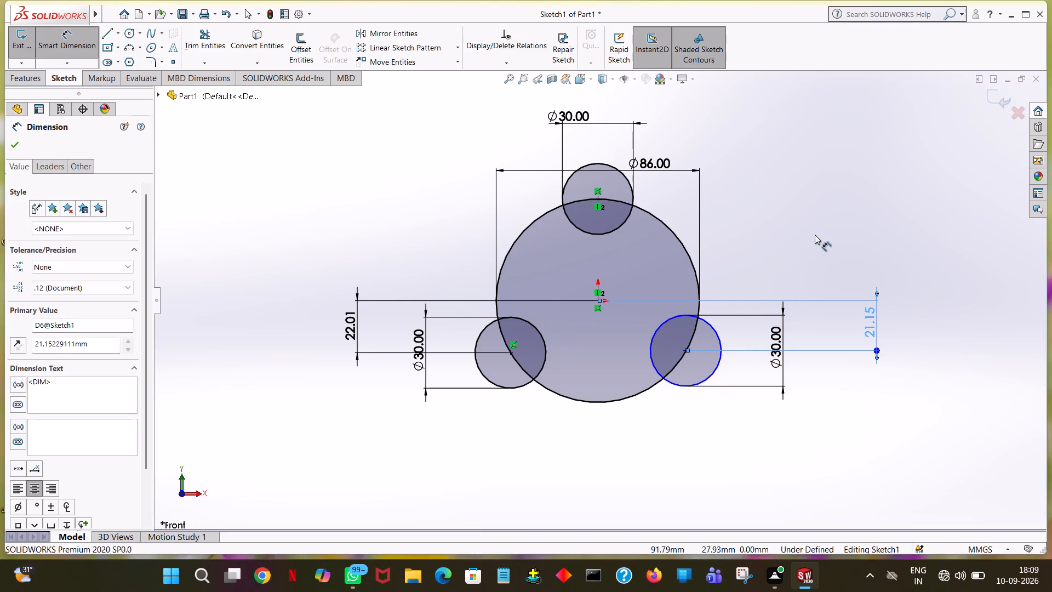
{"action": "left_click", "coordinate": [704, 477]}
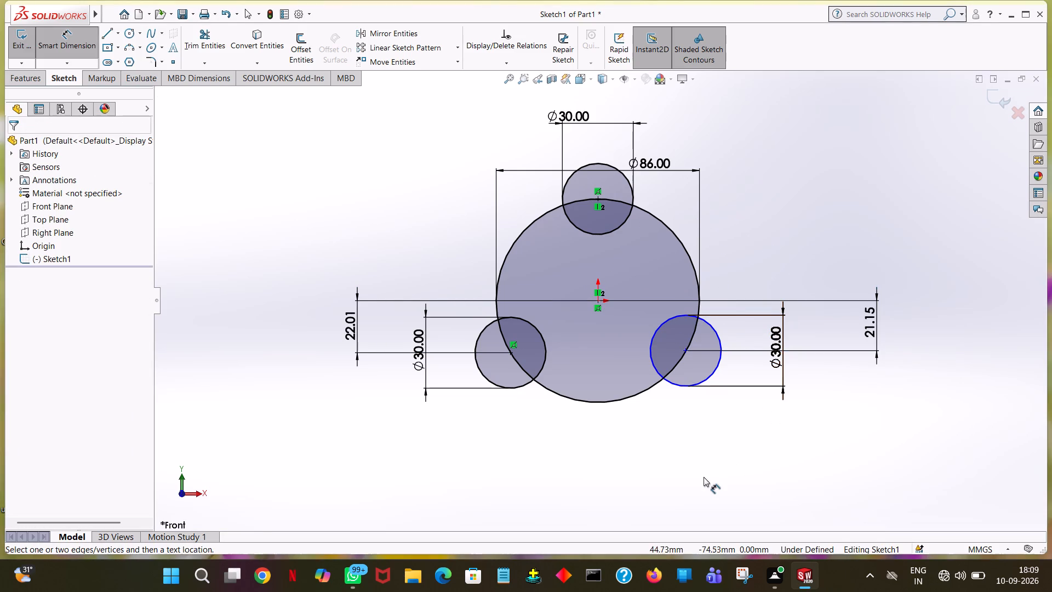
{"action": "left_click", "coordinate": [686, 350]}
{"action": "left_click", "coordinate": [597, 301]}
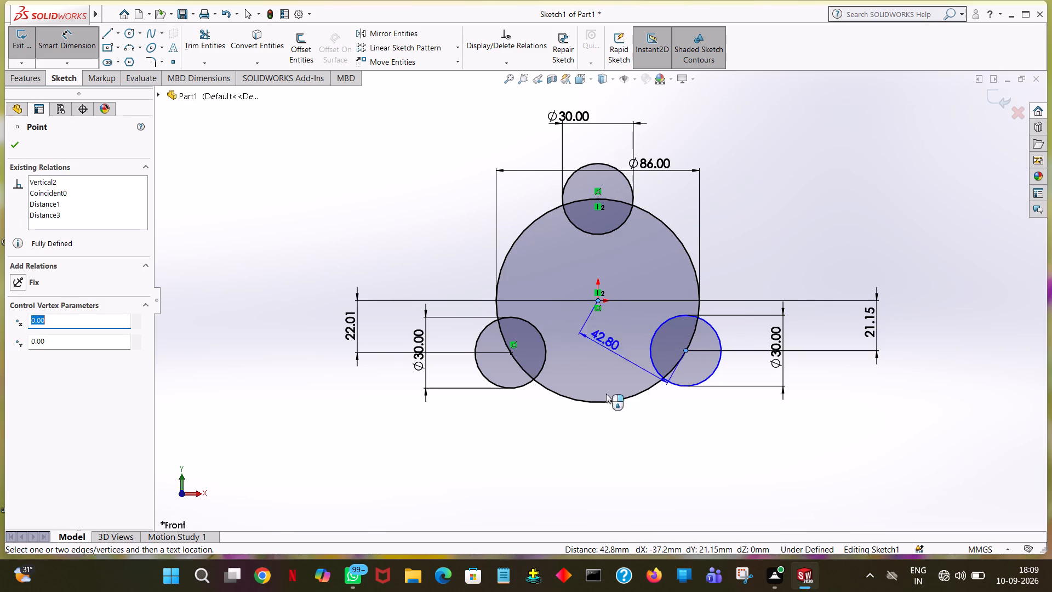
{"action": "left_click", "coordinate": [613, 442]}
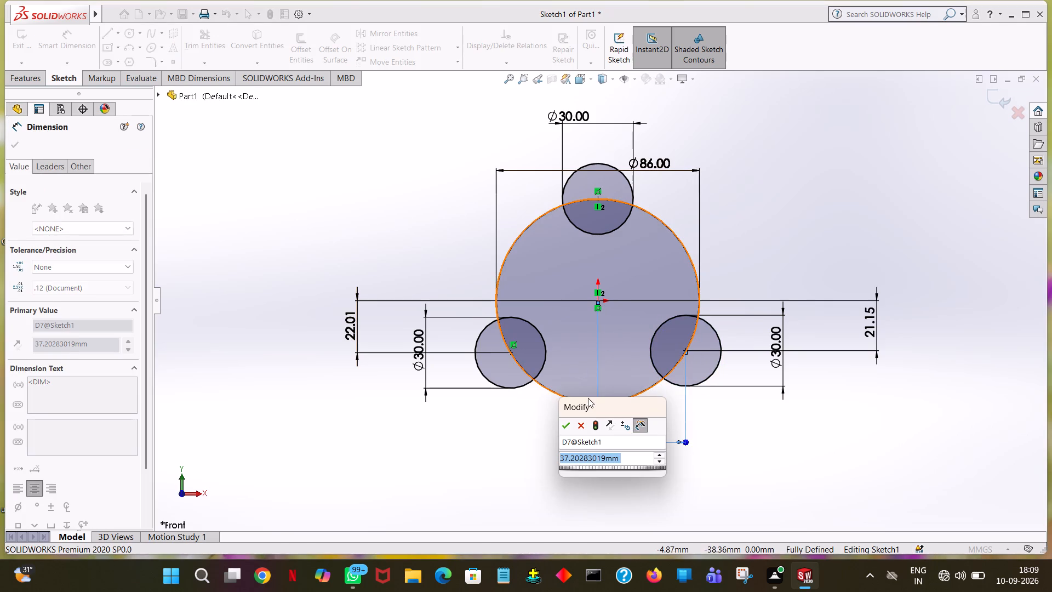
{"action": "left_click", "coordinate": [570, 426]}
{"action": "left_click", "coordinate": [786, 209]}
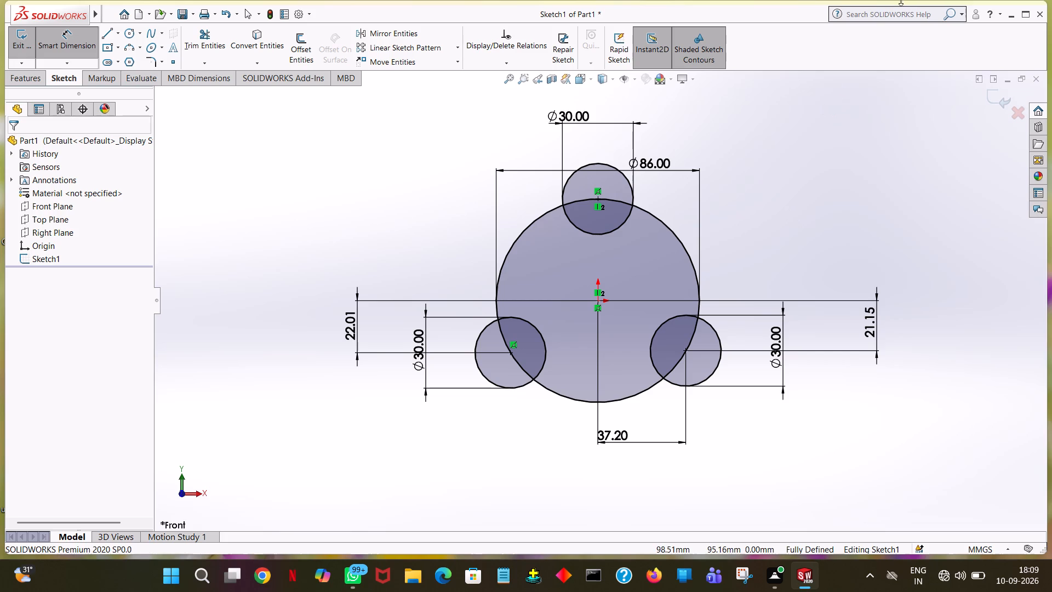
Sketch a perimeter circle of 7 mm radius tangent to the top small circle's right side and the outside of the large circle.
{"action": "left_click", "coordinate": [139, 35]}
{"action": "left_click", "coordinate": [143, 58]}
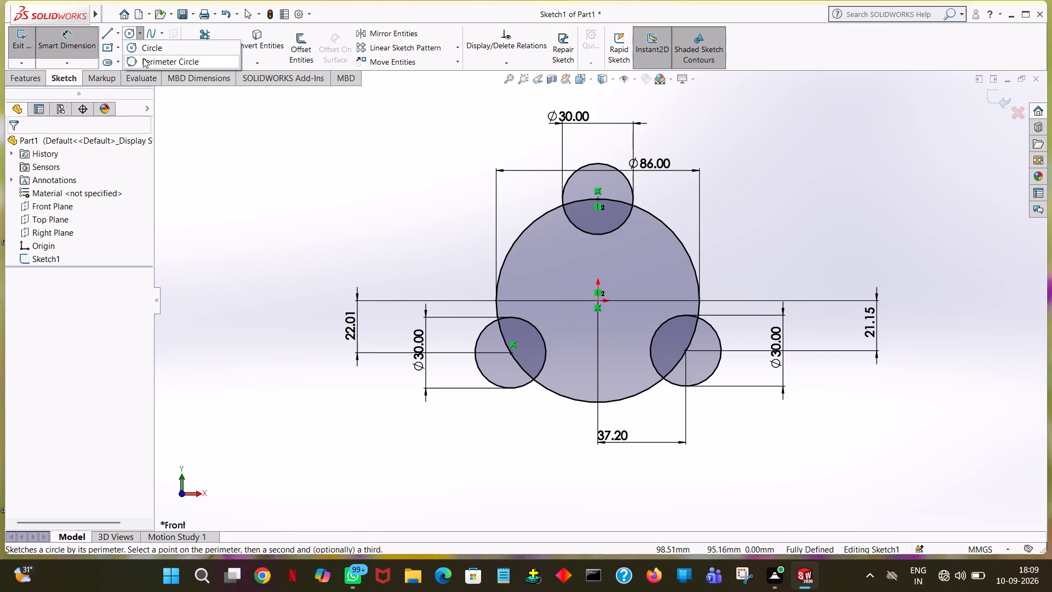
{"action": "left_click", "coordinate": [633, 198]}
{"action": "left_click", "coordinate": [644, 210]}
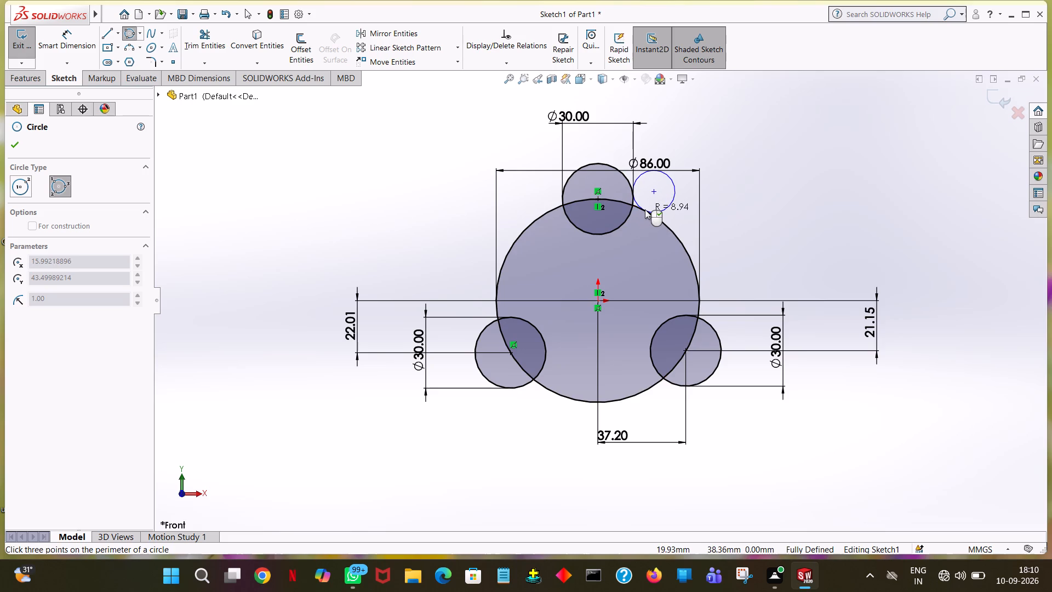
{"action": "key", "text": "7"}
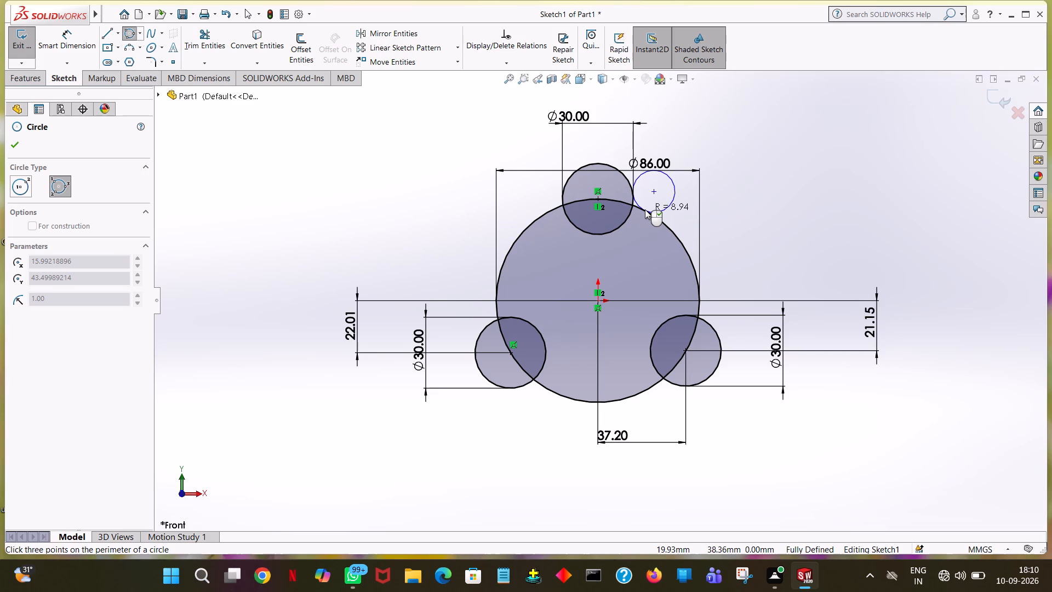
{"action": "left_click", "coordinate": [645, 209]}
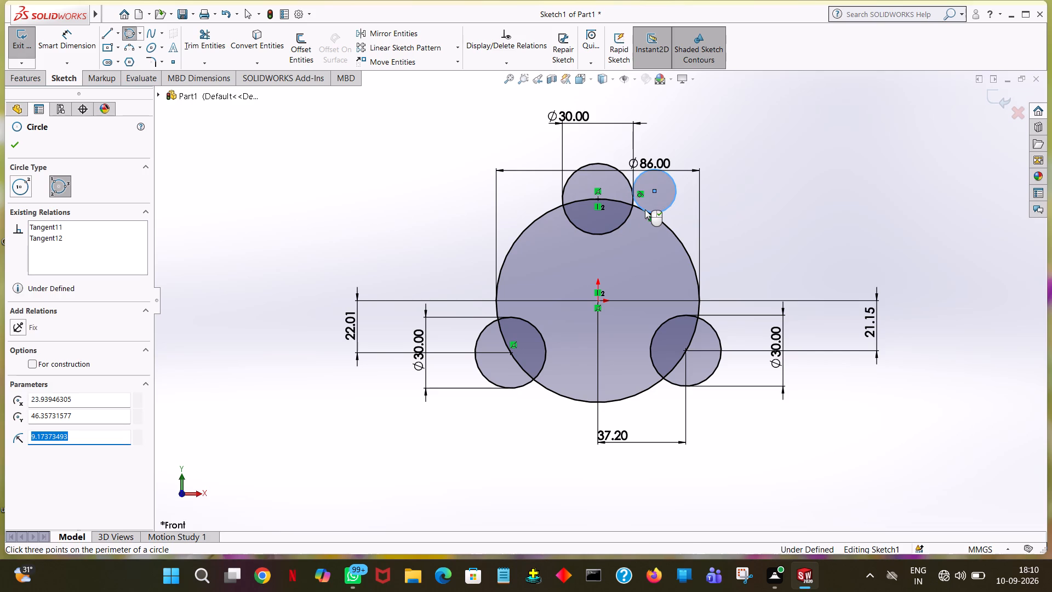
{"action": "key", "text": "7"}
{"action": "key", "text": "Return"}
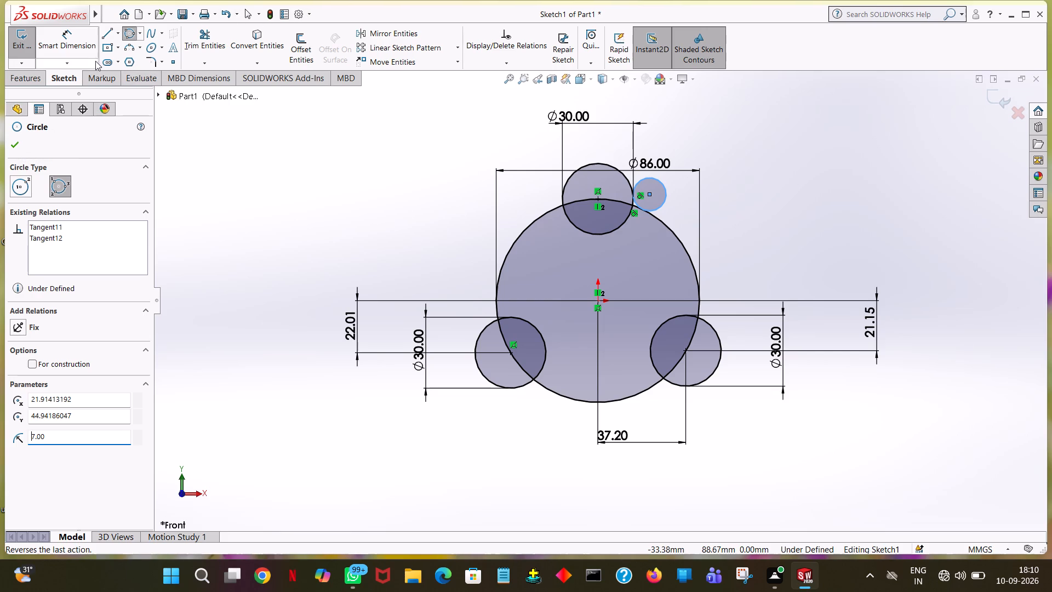
Trim away the outer part of the 7 mm tangent circle, leaving only the blend arc between the top and large circles.
{"action": "left_click", "coordinate": [16, 151]}
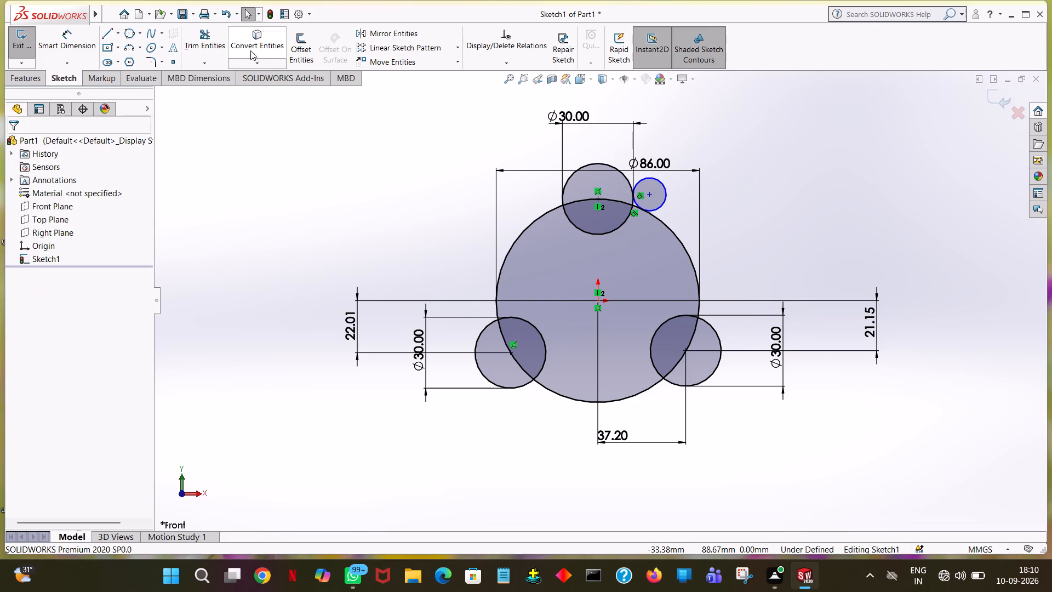
{"action": "left_click", "coordinate": [195, 48]}
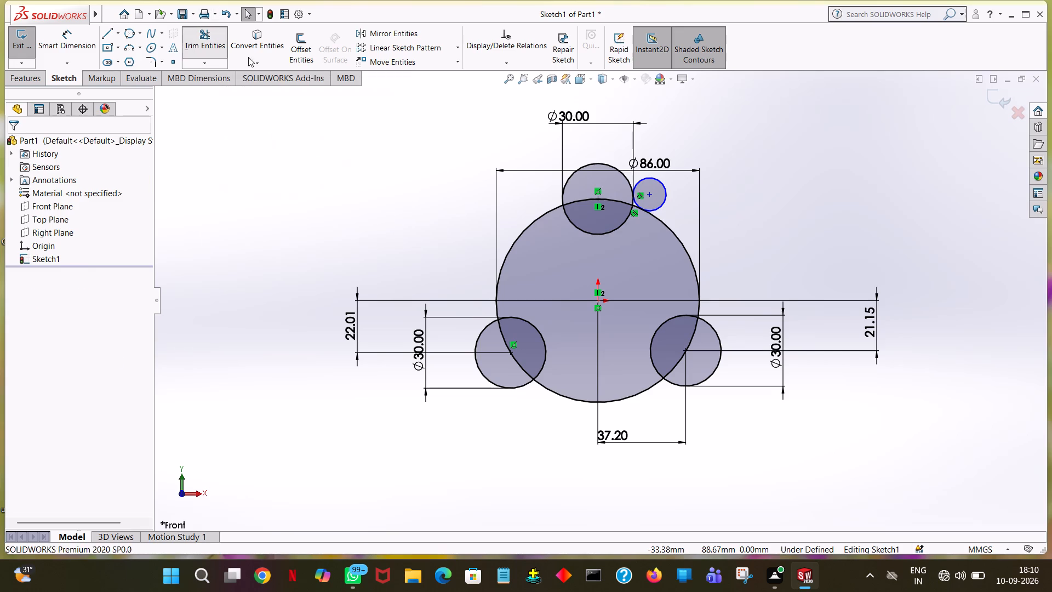
{"action": "left_click", "coordinate": [662, 187]}
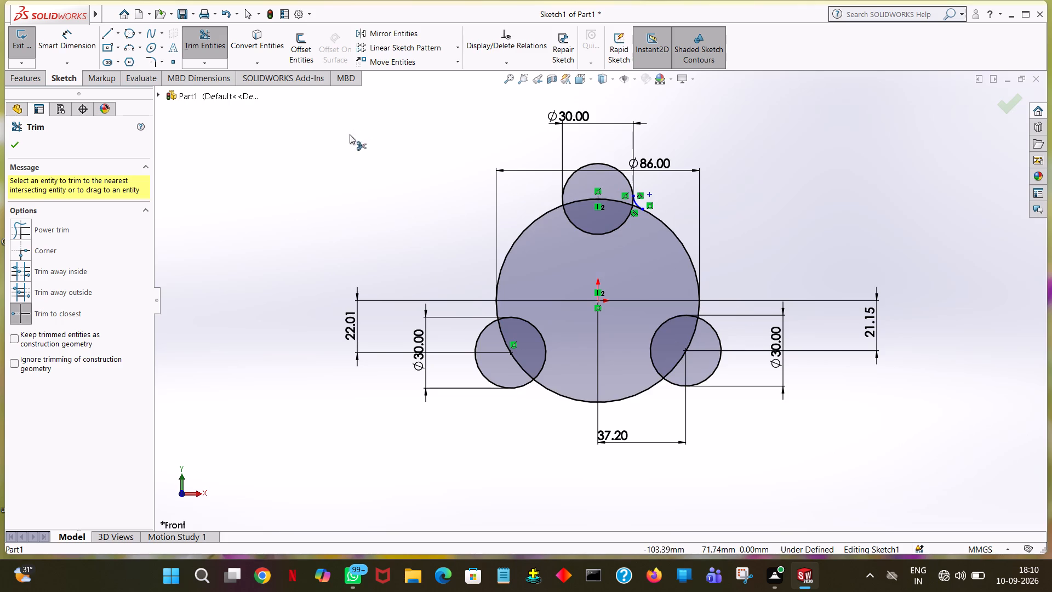
{"action": "left_click", "coordinate": [15, 148]}
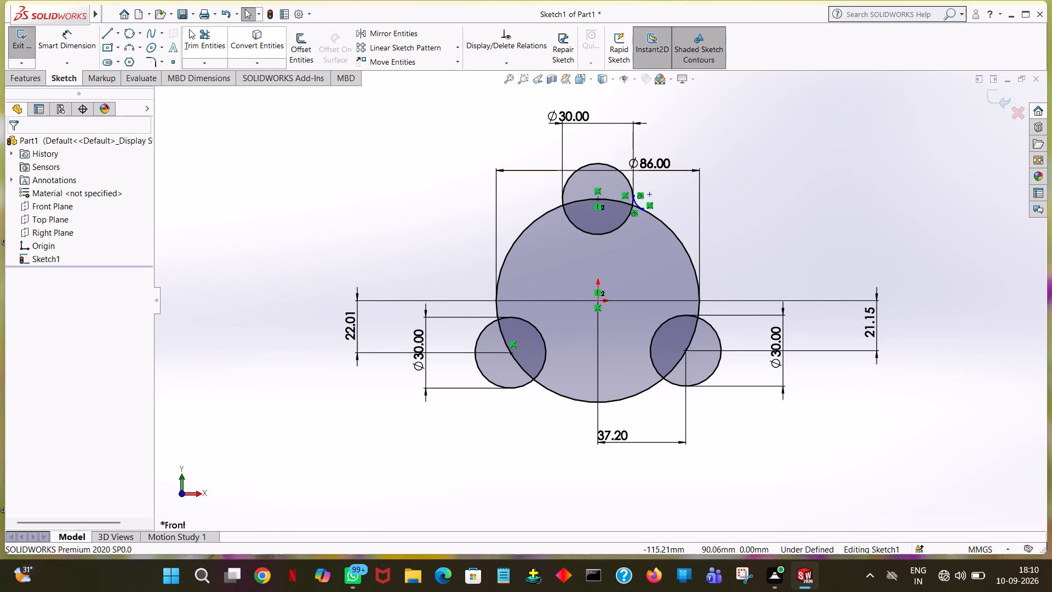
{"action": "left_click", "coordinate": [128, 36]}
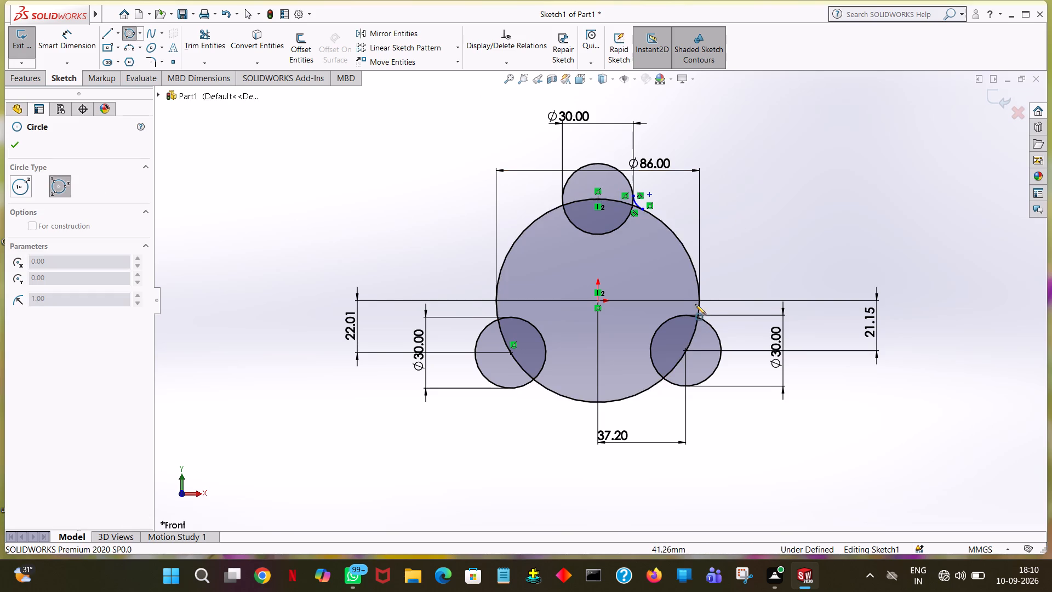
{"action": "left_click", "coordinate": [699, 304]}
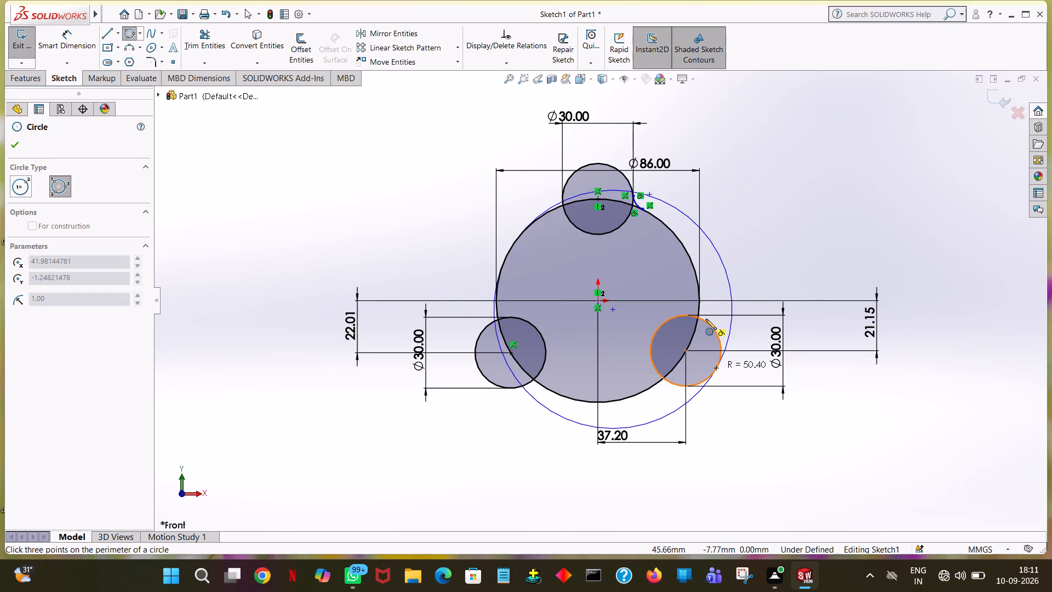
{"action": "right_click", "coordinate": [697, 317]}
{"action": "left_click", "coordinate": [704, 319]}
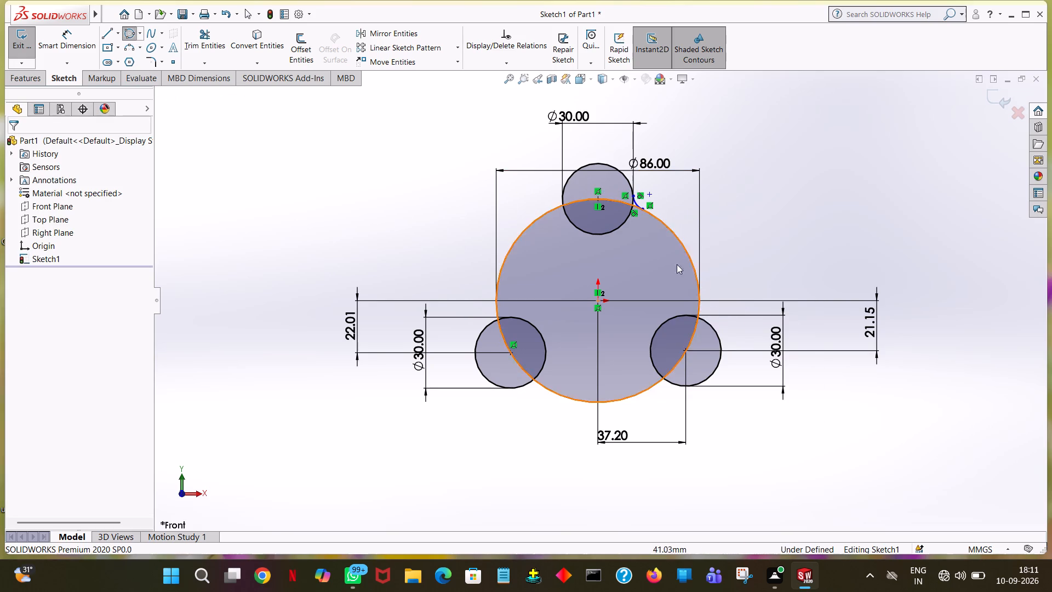
Sketch a perimeter circle of about 14.3 mm radius tangent to the lower-right small circle and the large circle's right side.
{"action": "left_click", "coordinate": [127, 35]}
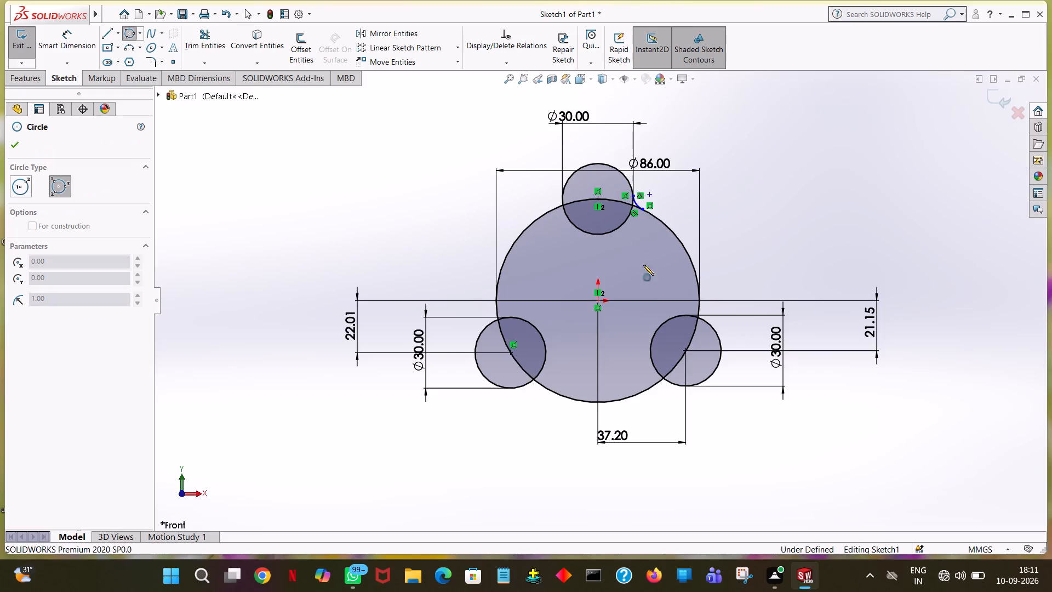
{"action": "left_click", "coordinate": [709, 322]}
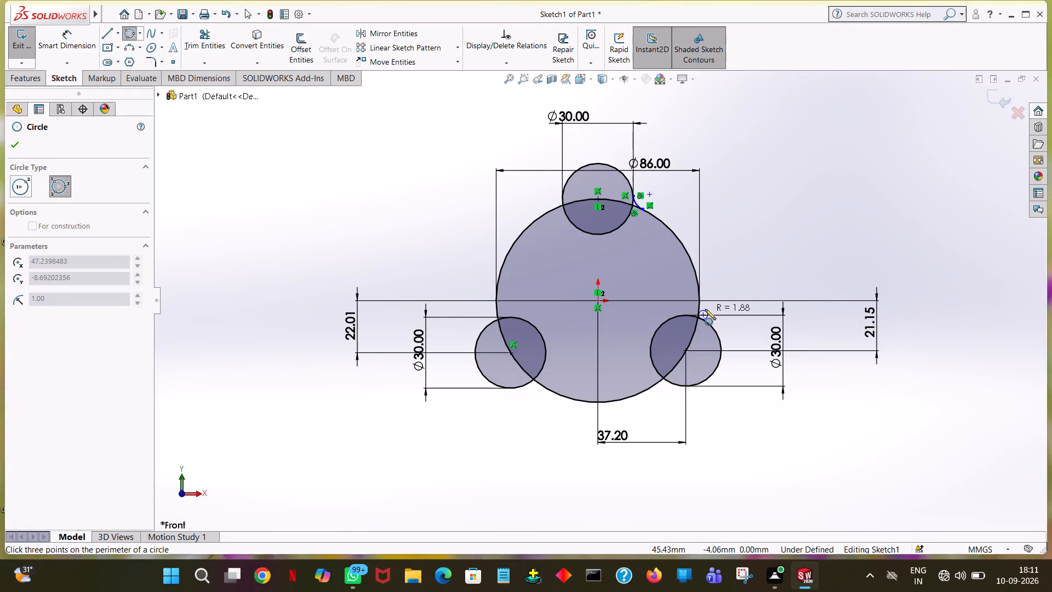
{"action": "left_click", "coordinate": [700, 299]}
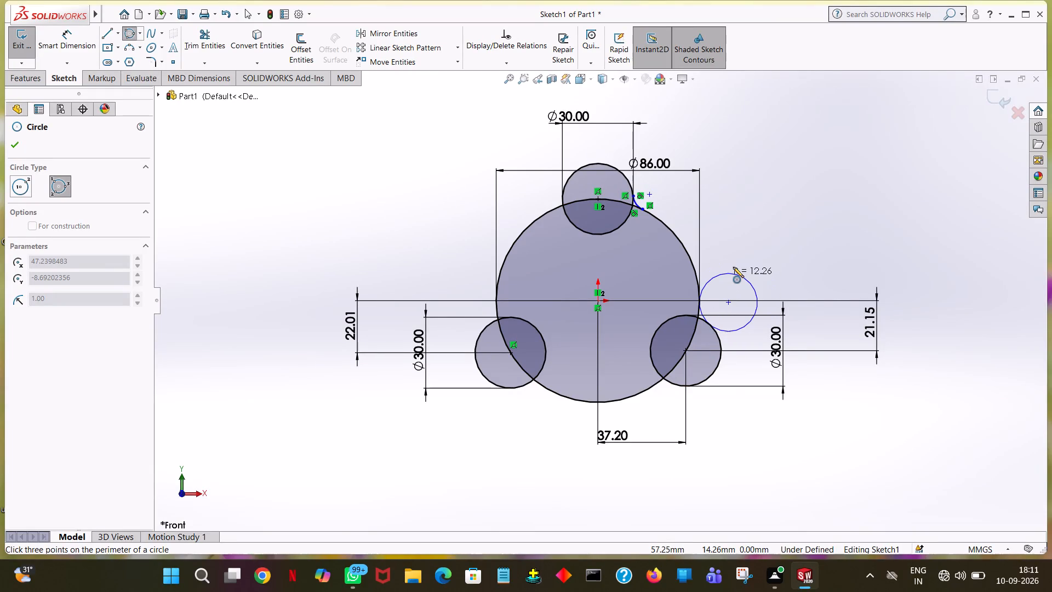
{"action": "key", "text": "4"}
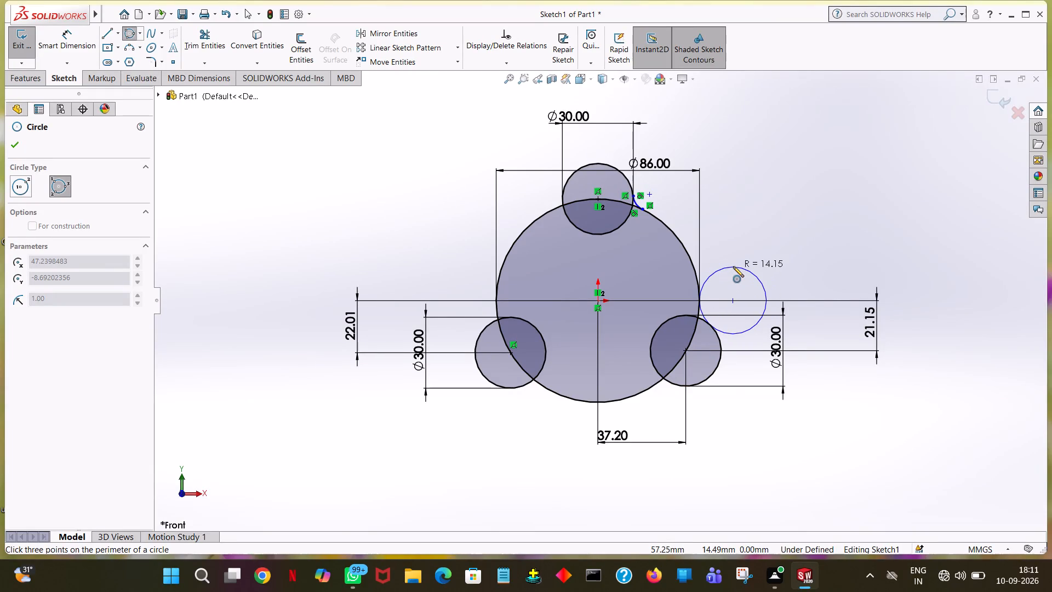
{"action": "left_click", "coordinate": [733, 266]}
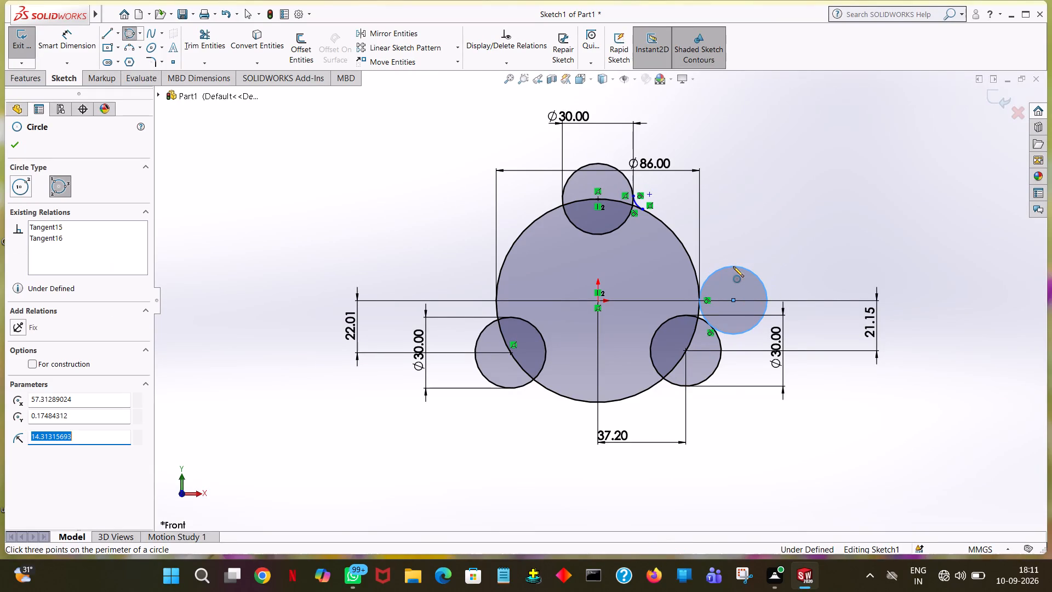
{"action": "right_click", "coordinate": [733, 266]}
{"action": "left_click", "coordinate": [785, 274]}
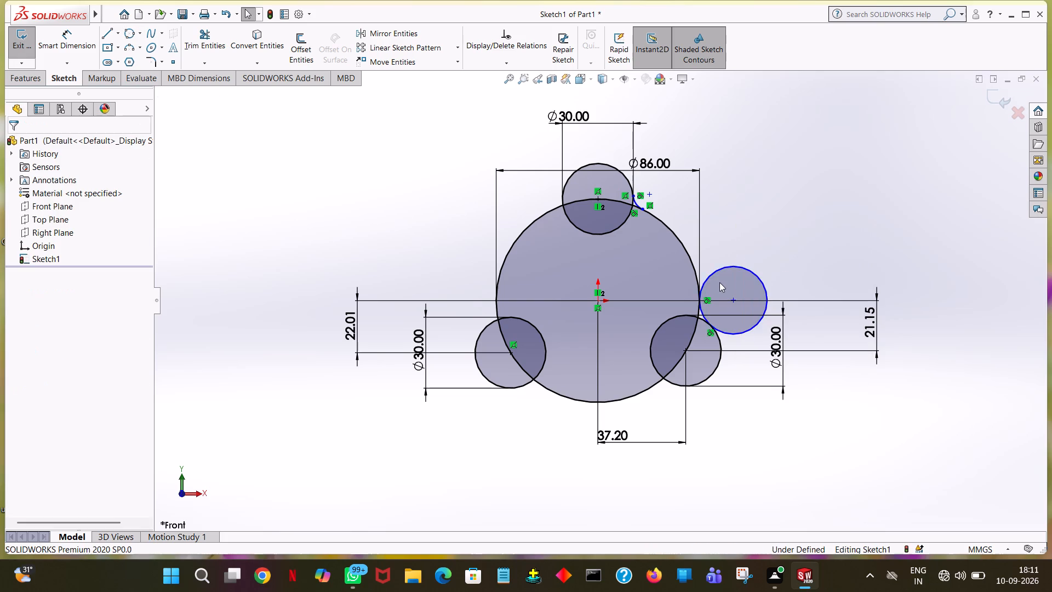
Dimension the new right-hand tangent circle's diameter at 14 mm.
{"action": "left_click", "coordinate": [59, 39]}
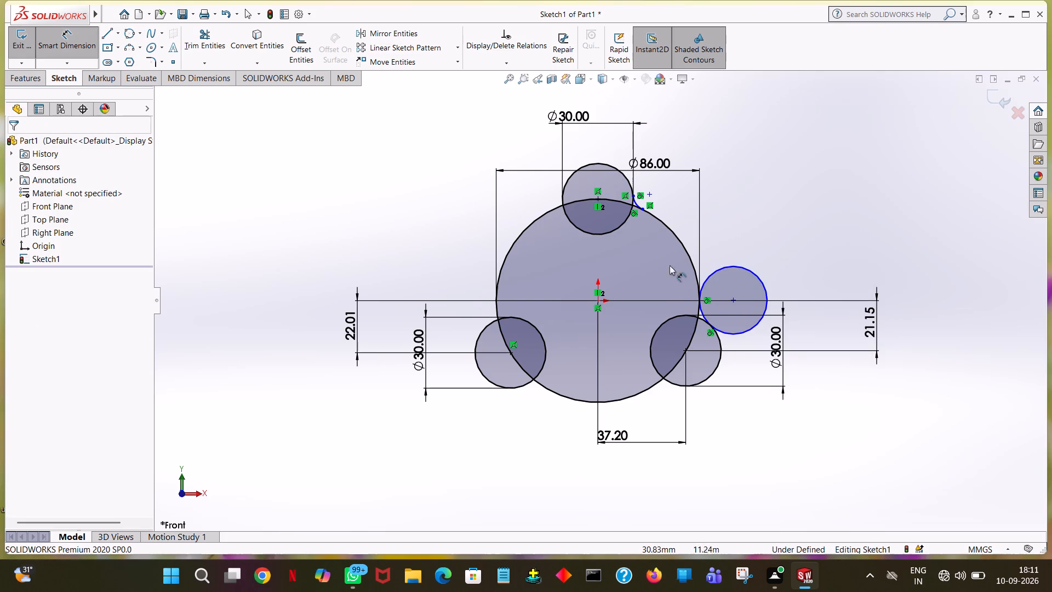
{"action": "left_click", "coordinate": [742, 265]}
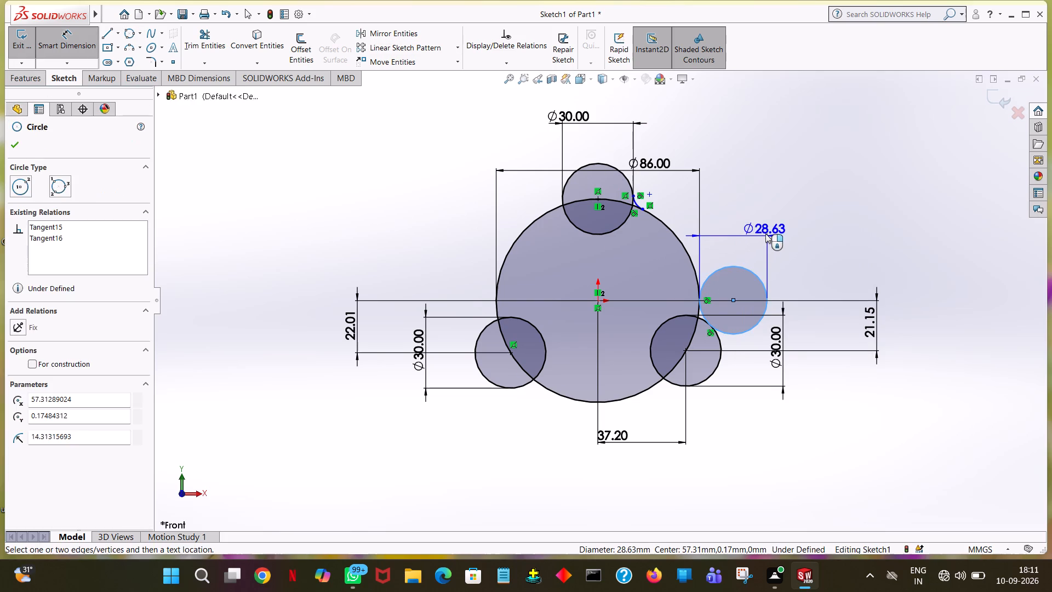
{"action": "left_click", "coordinate": [766, 234]}
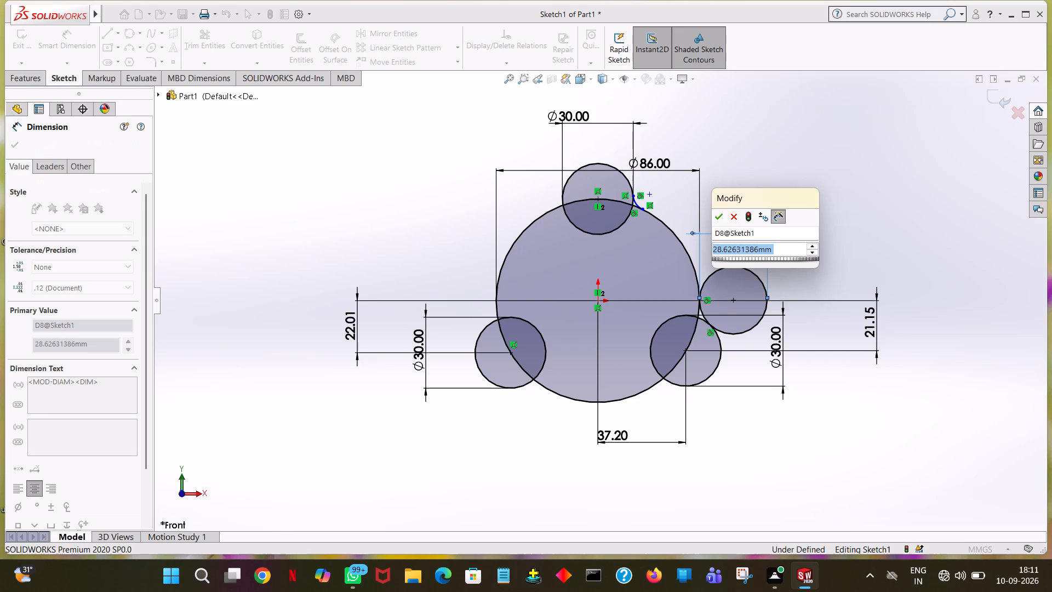
{"action": "type", "text": "14"}
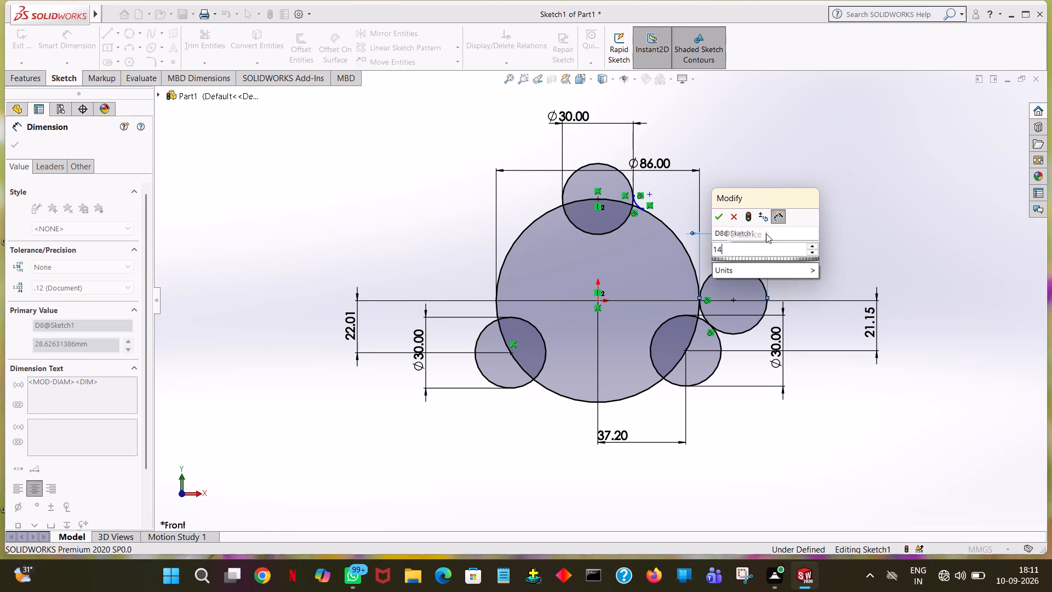
{"action": "key", "text": "Return"}
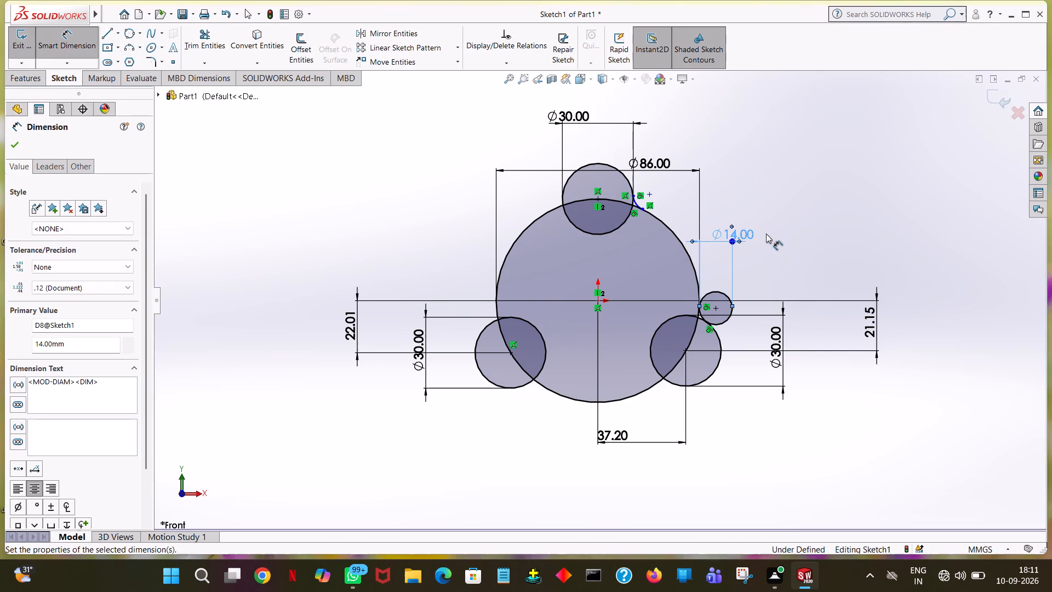
{"action": "left_click", "coordinate": [306, 131]}
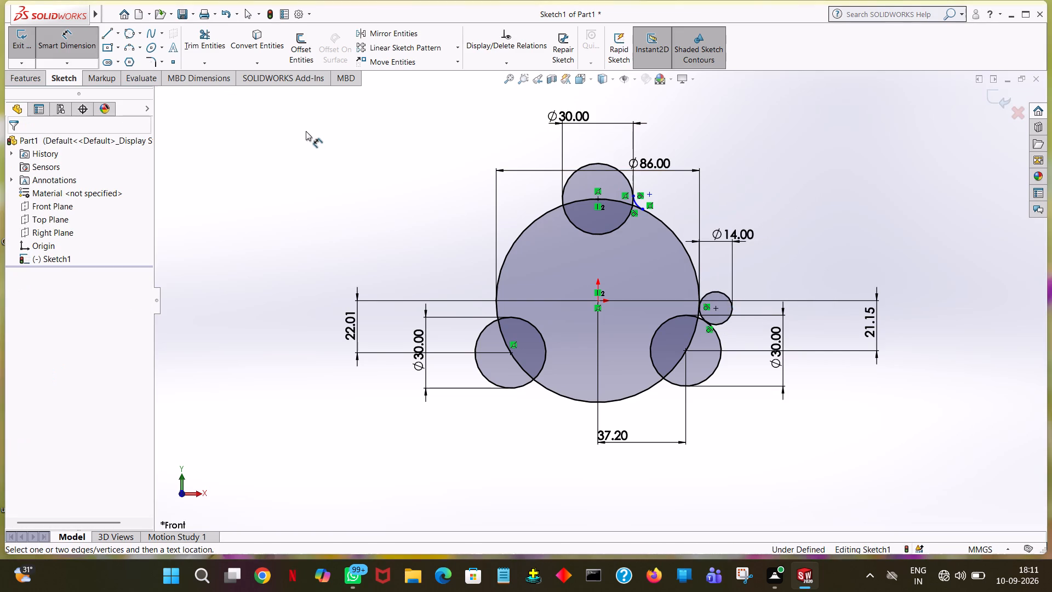
Dimension the distance from the upper-right blend arc's centre point to the arc and set it to 14 mm.
{"action": "left_click", "coordinate": [637, 204]}
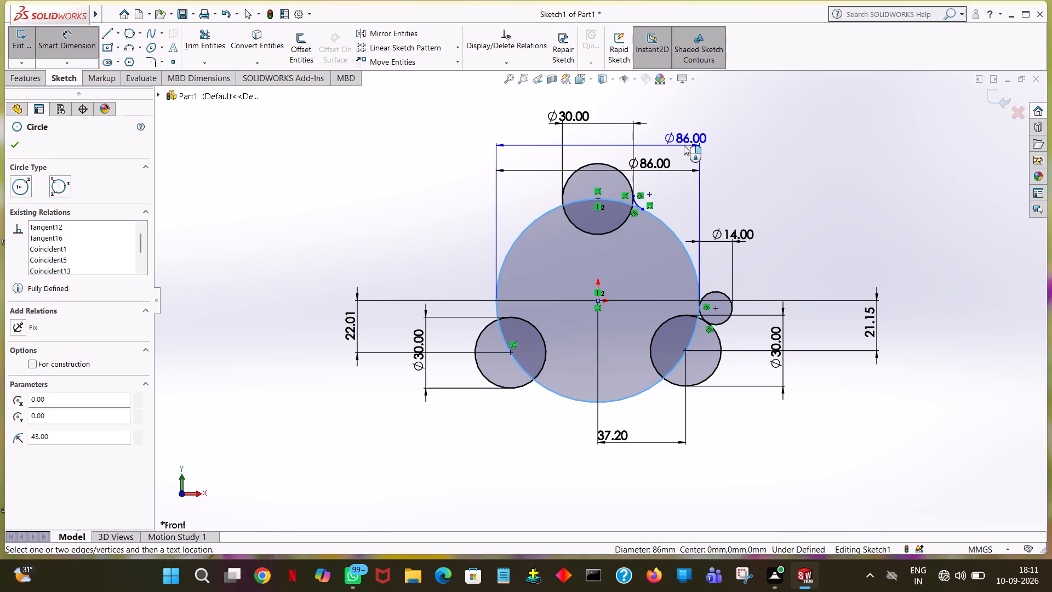
{"action": "key", "text": "Escape"}
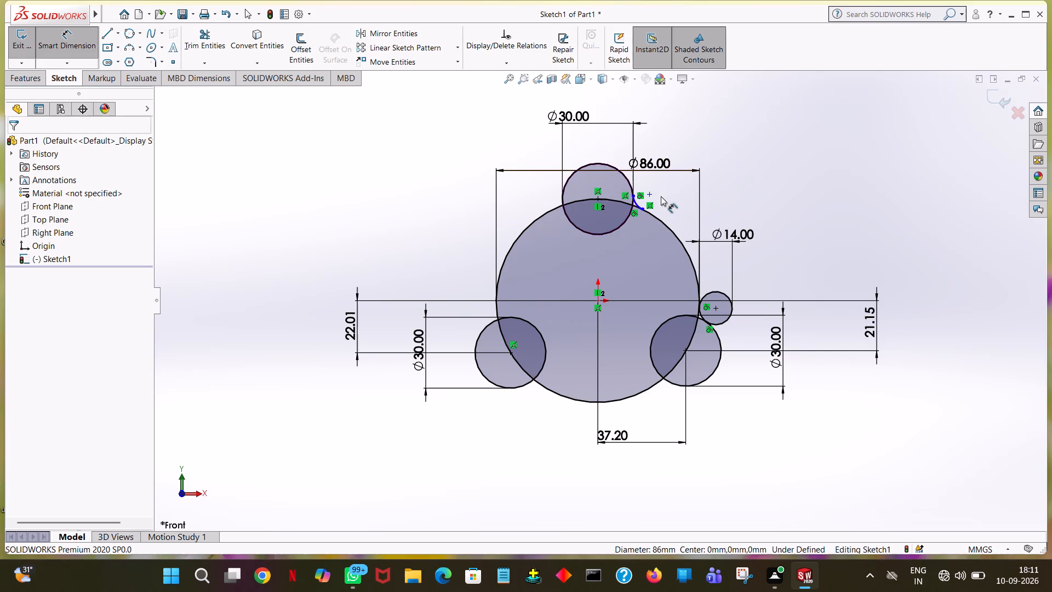
{"action": "left_click", "coordinate": [653, 195]}
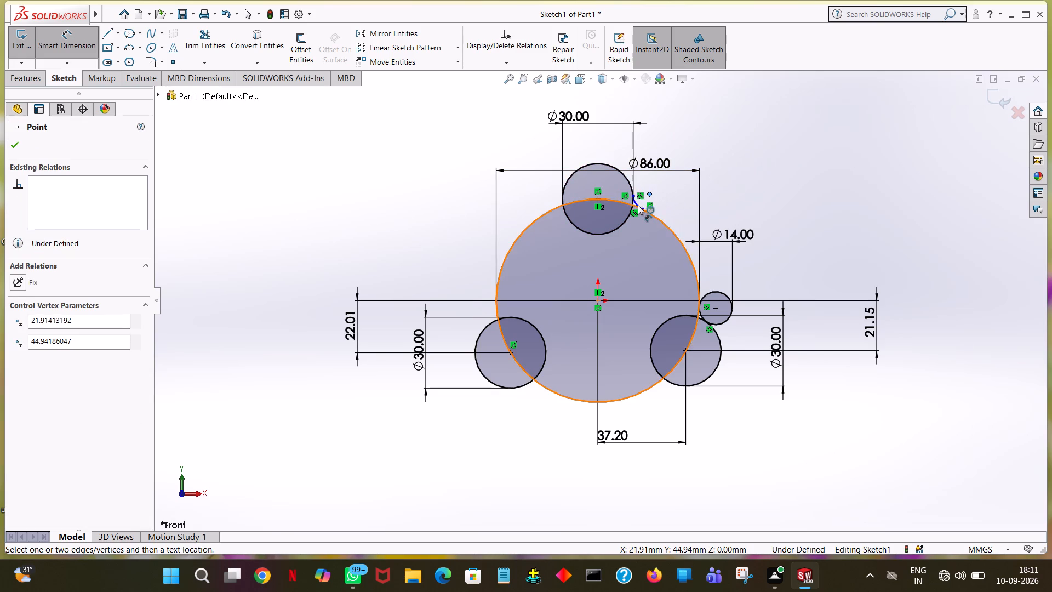
{"action": "left_click", "coordinate": [637, 203]}
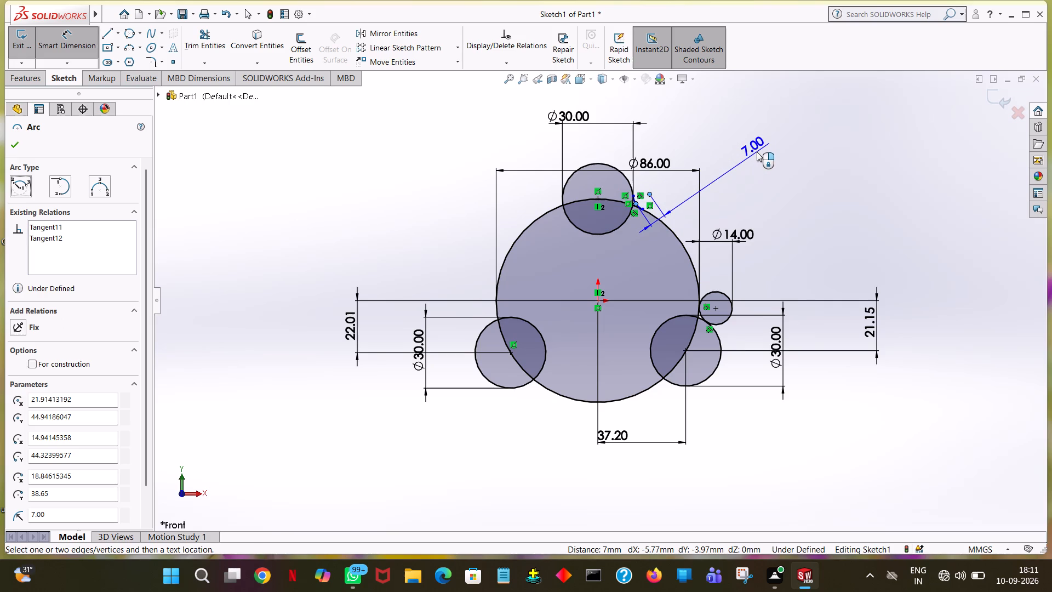
{"action": "left_click", "coordinate": [757, 152]}
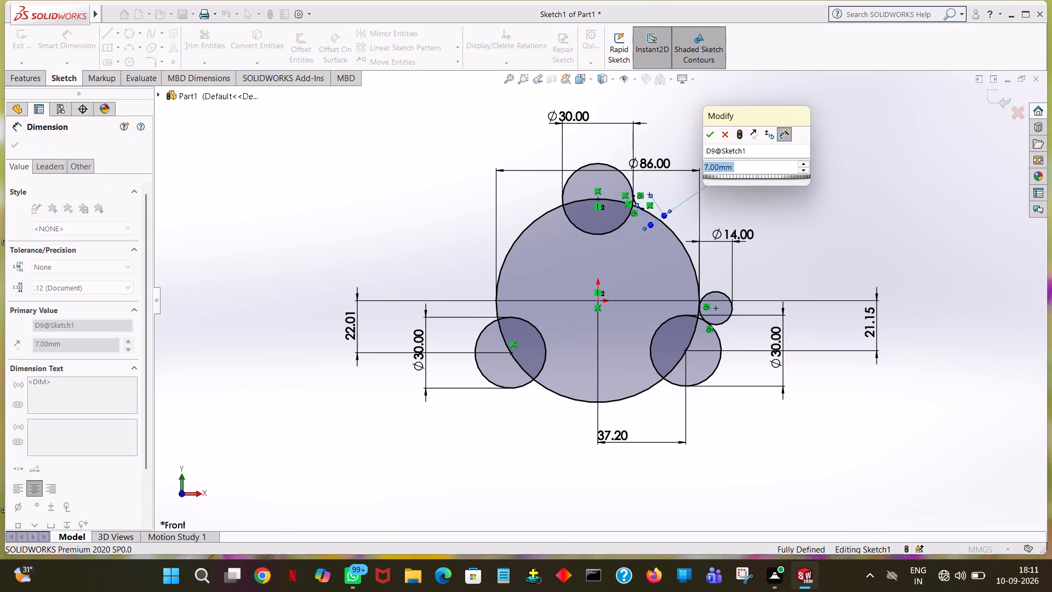
{"action": "type", "text": "14"}
{"action": "key", "text": "Return"}
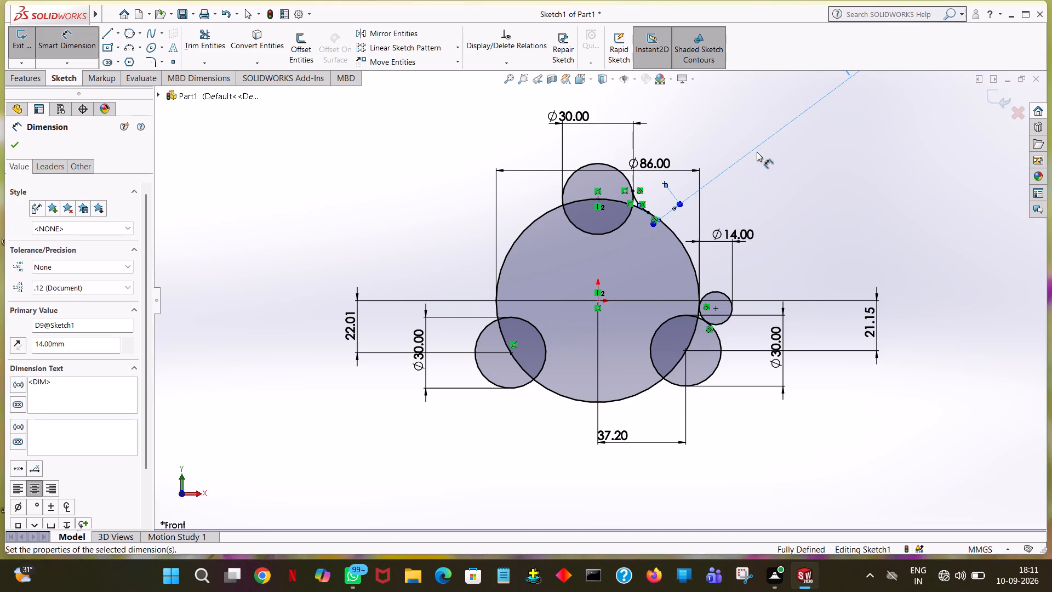
{"action": "left_click", "coordinate": [13, 140]}
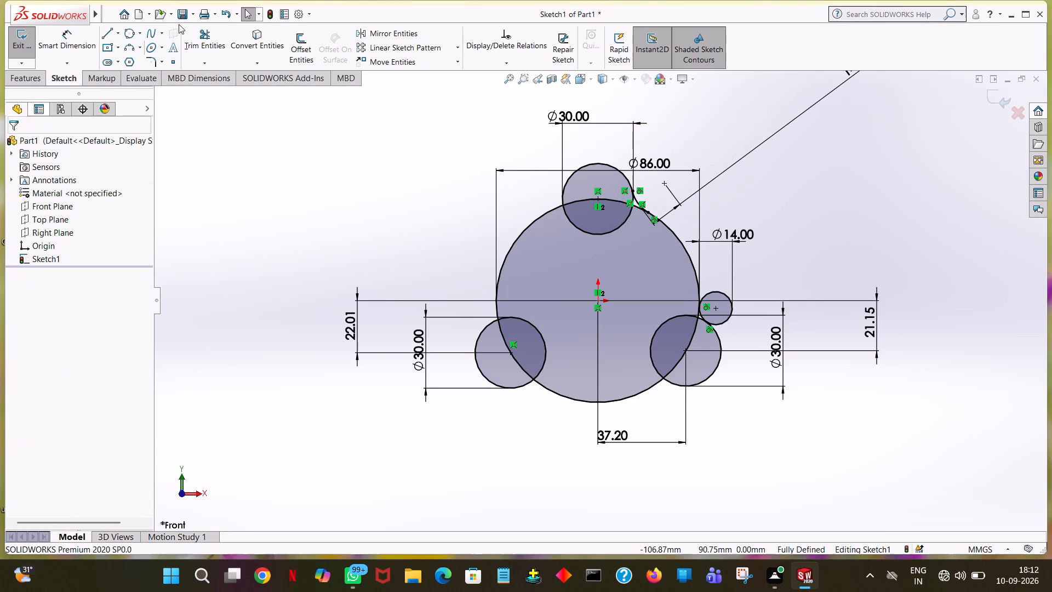
Trim away the outer part of the 14 mm diameter tangent circle, leaving only the blend arc above the lower-right small circle.
{"action": "left_click", "coordinate": [187, 36]}
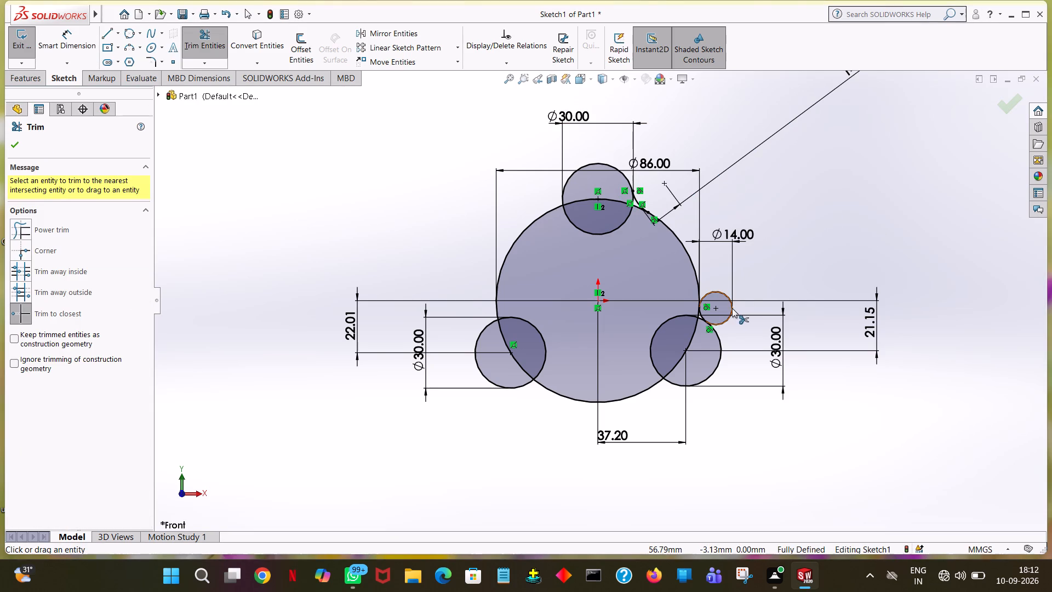
{"action": "left_click", "coordinate": [732, 308]}
{"action": "left_click", "coordinate": [992, 215]}
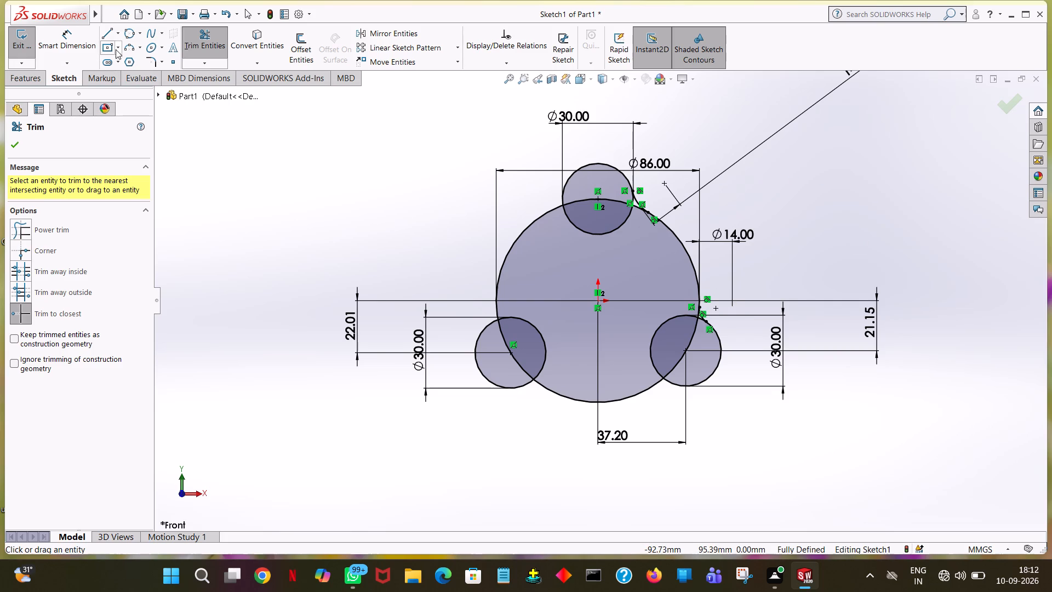
Sketch a vertical line 101 mm long from the top of the top small circle to the bottom of the large circle.
{"action": "left_click", "coordinate": [111, 34]}
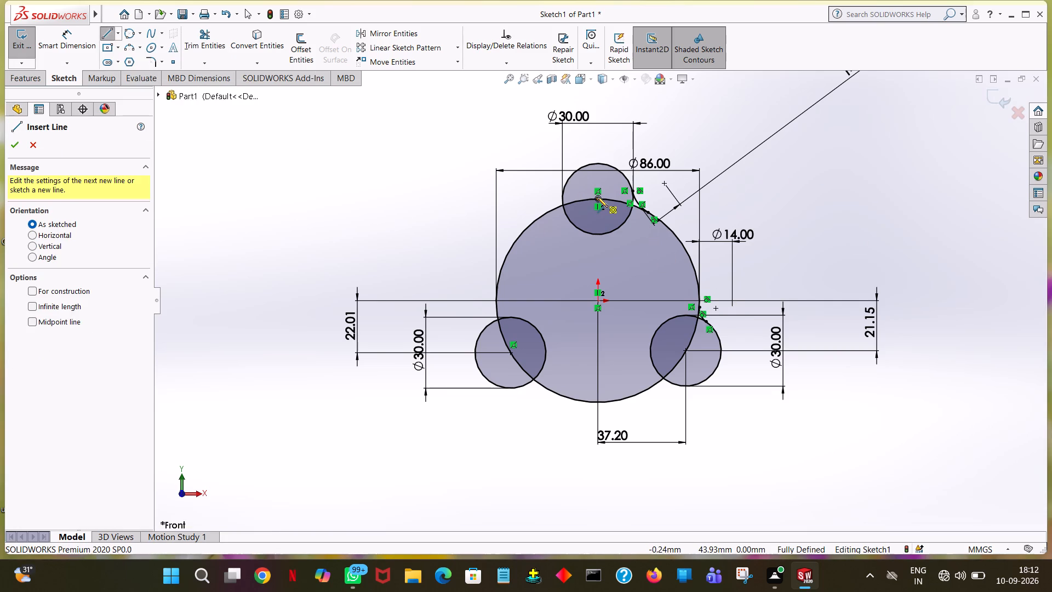
{"action": "left_click", "coordinate": [597, 163]}
{"action": "left_click", "coordinate": [599, 405]}
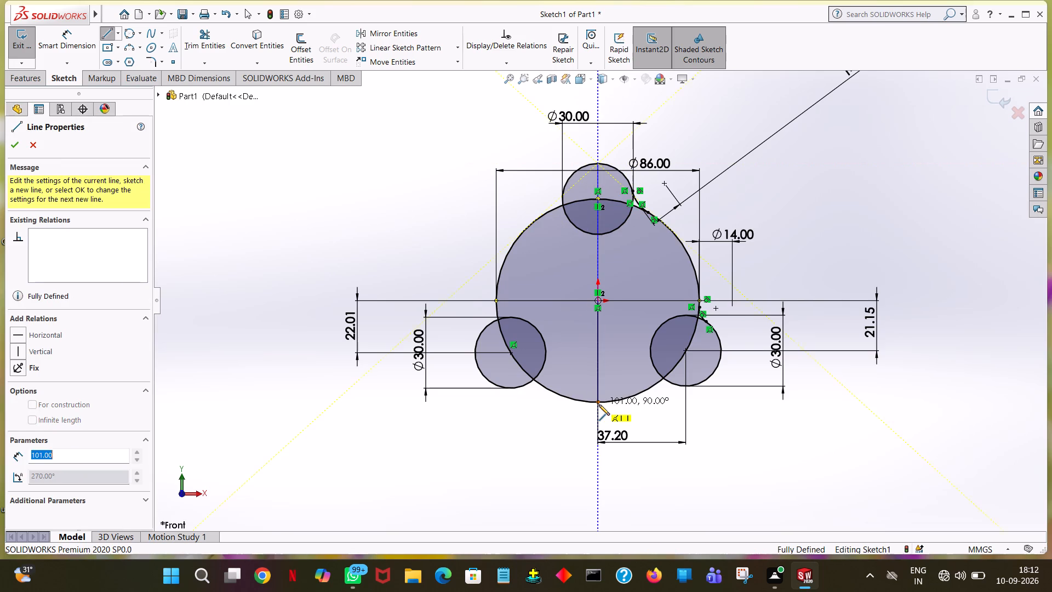
{"action": "right_click", "coordinate": [599, 405]}
{"action": "left_click", "coordinate": [621, 412]}
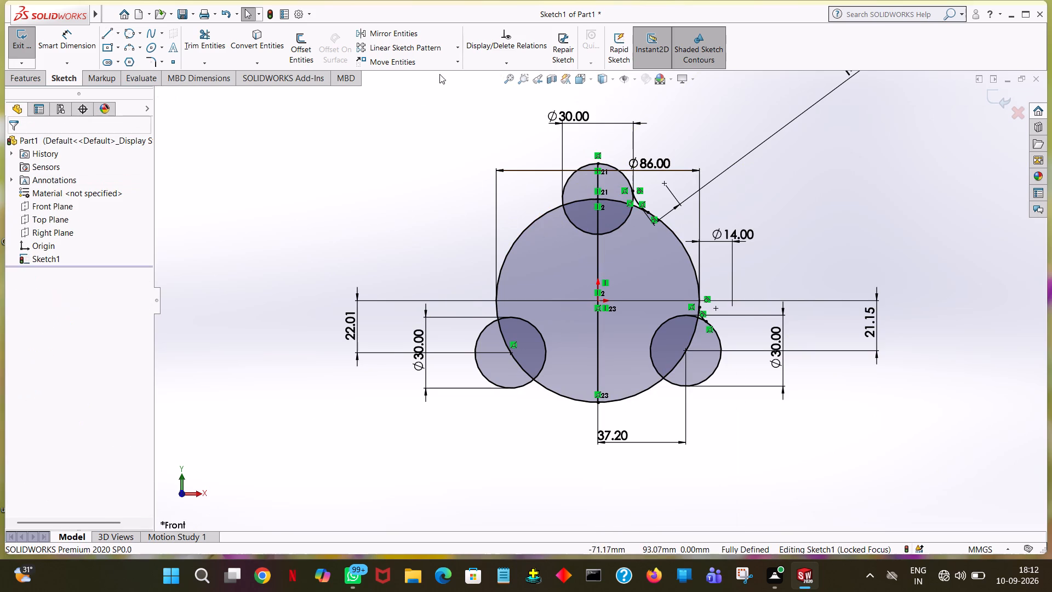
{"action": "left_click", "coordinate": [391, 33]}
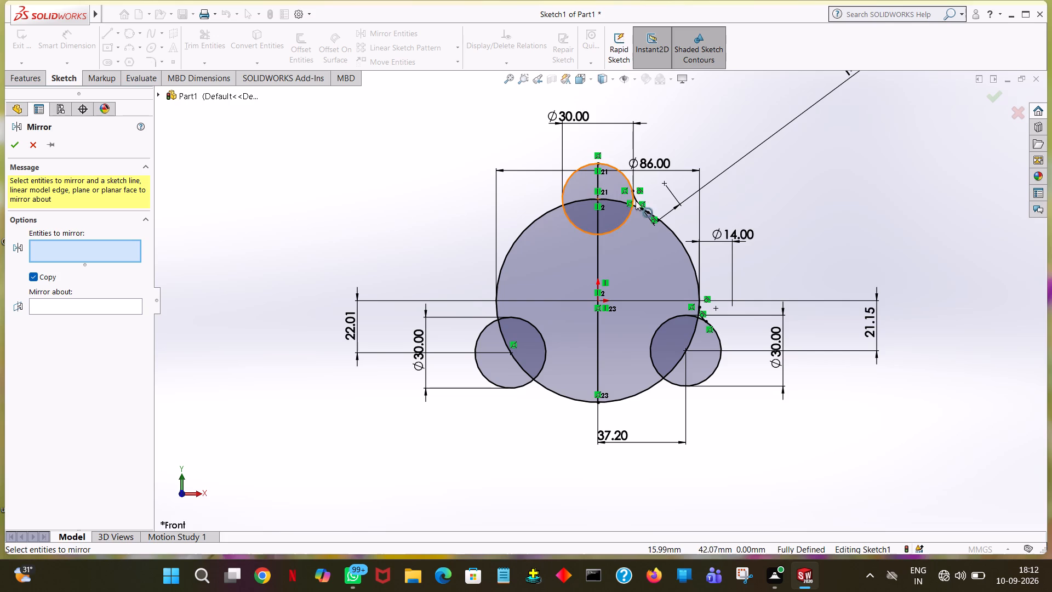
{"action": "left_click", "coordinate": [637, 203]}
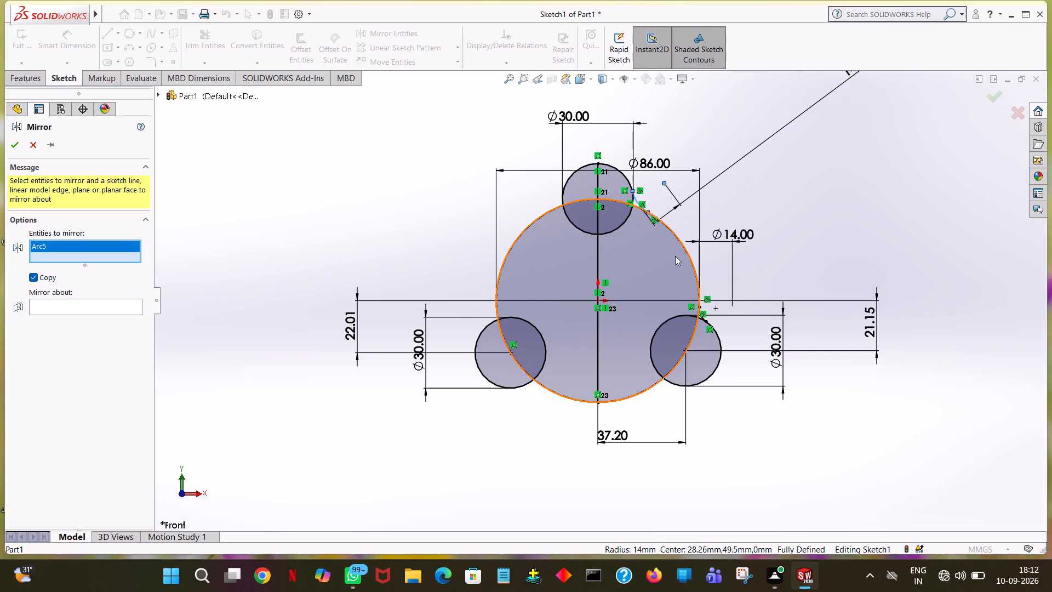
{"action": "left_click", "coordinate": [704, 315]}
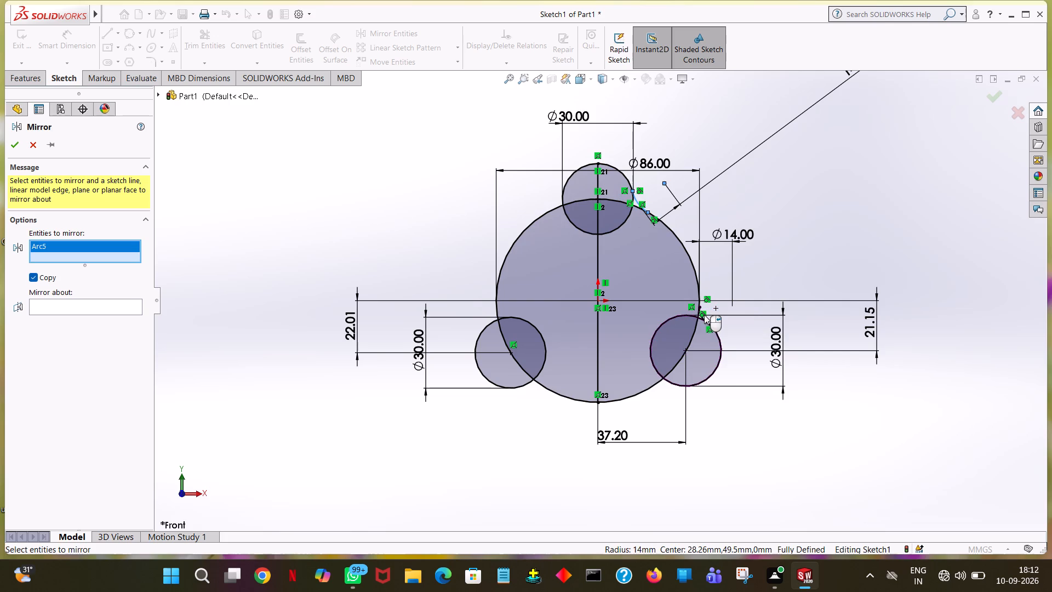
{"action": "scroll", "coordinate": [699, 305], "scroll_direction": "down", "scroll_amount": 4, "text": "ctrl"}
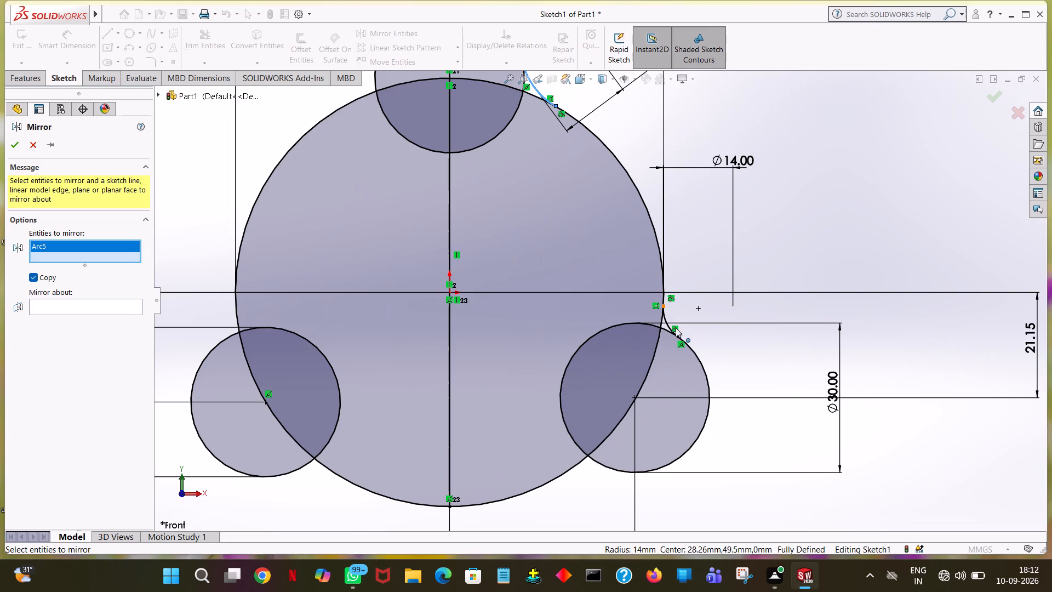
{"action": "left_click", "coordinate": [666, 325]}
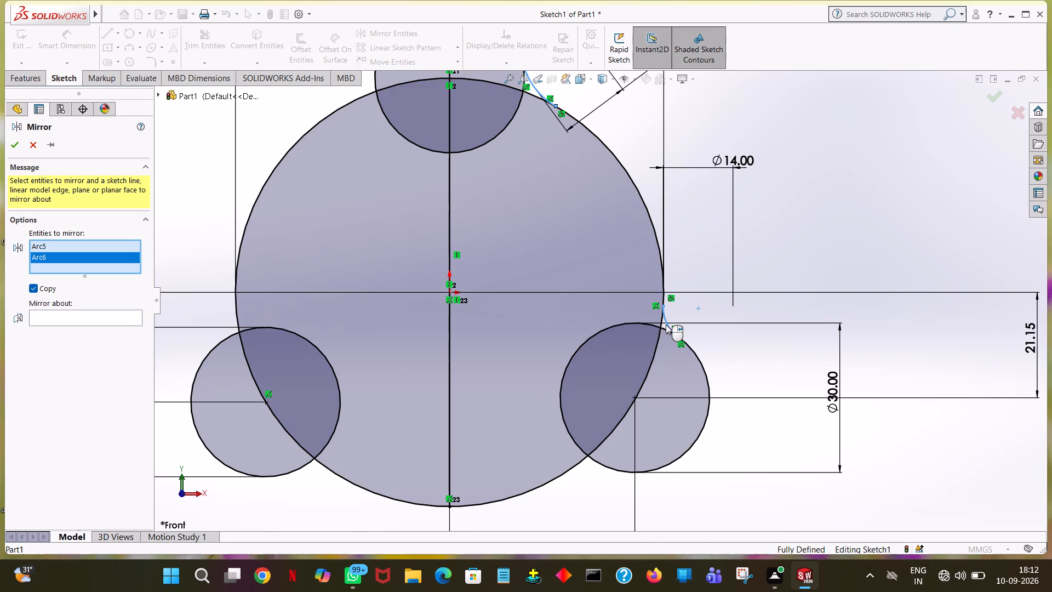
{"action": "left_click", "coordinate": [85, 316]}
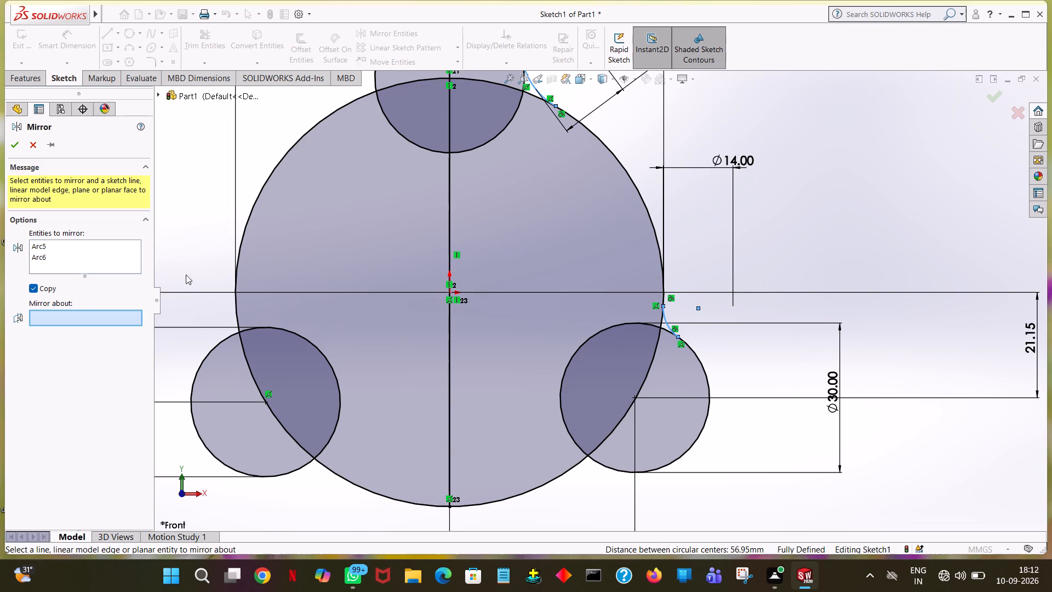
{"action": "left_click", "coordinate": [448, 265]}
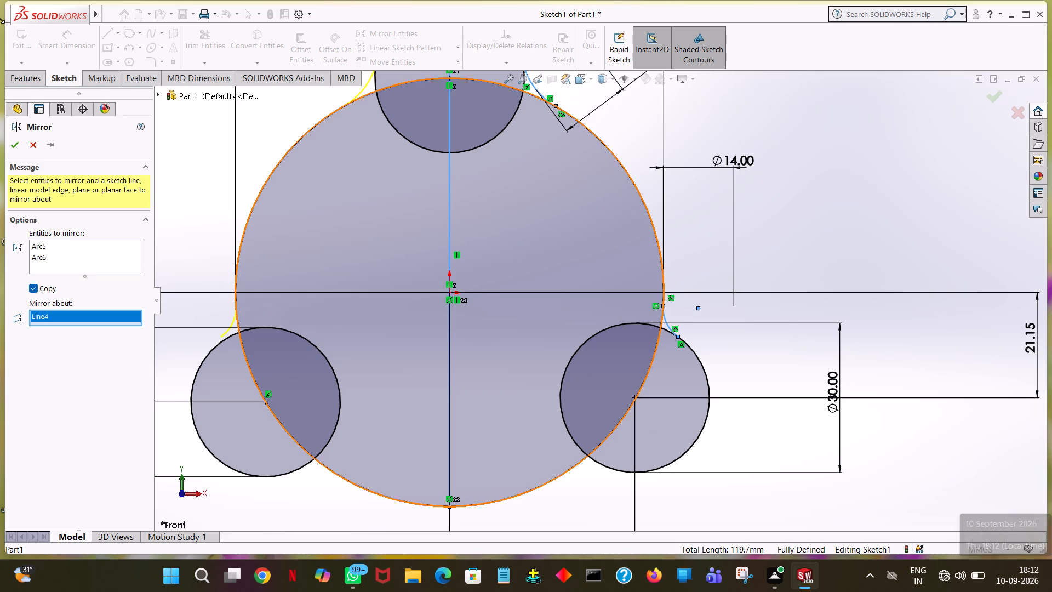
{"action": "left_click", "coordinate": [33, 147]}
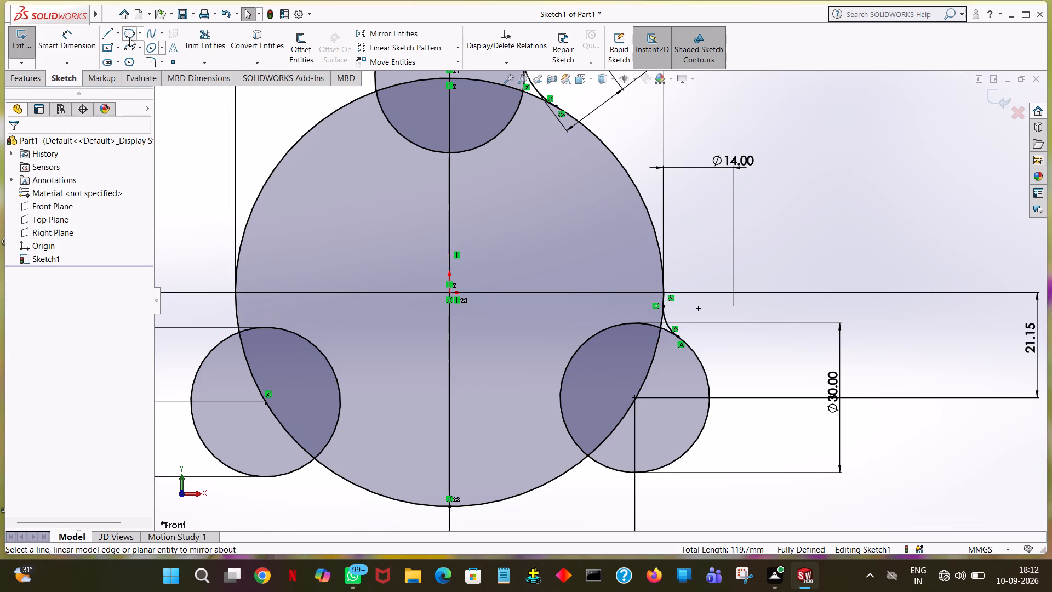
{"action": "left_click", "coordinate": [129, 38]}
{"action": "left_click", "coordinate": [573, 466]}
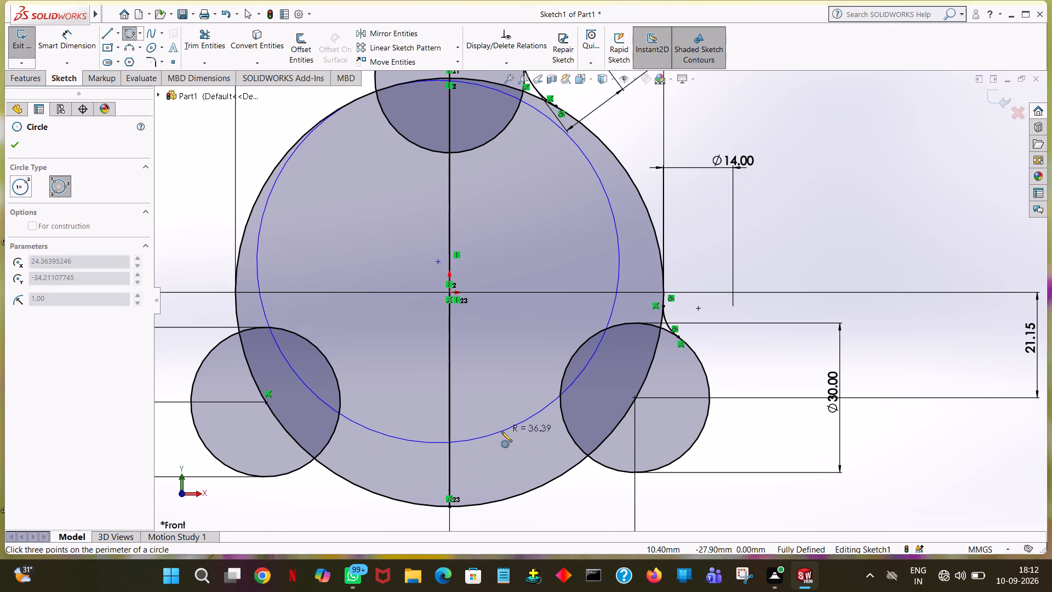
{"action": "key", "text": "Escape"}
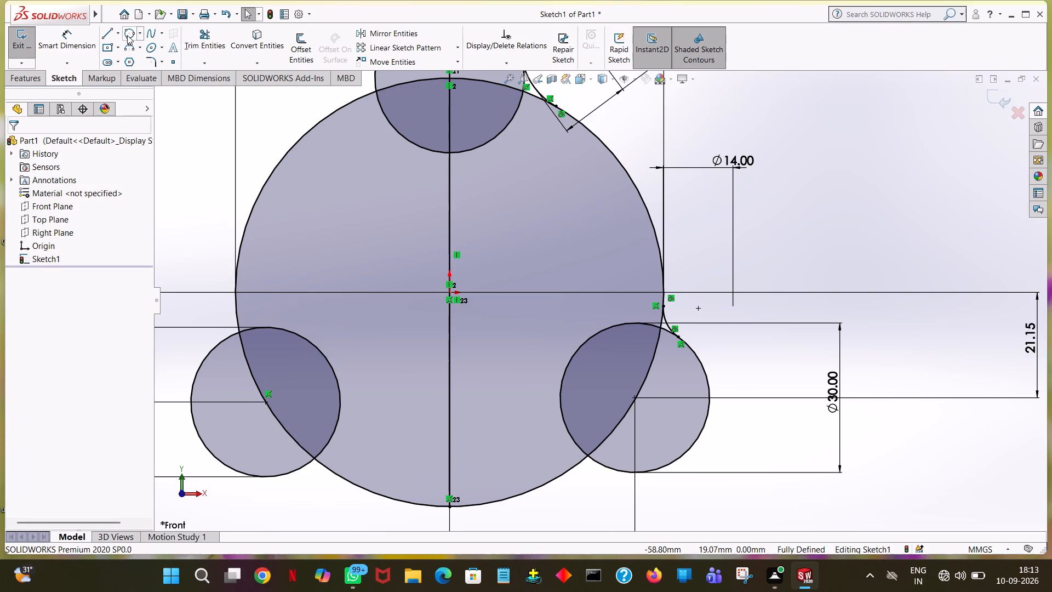
Sketch a perimeter circle of 7 mm radius below the lower-right small circle, tangent to it and to the large circle.
{"action": "left_click", "coordinate": [127, 35]}
{"action": "left_click", "coordinate": [623, 474]}
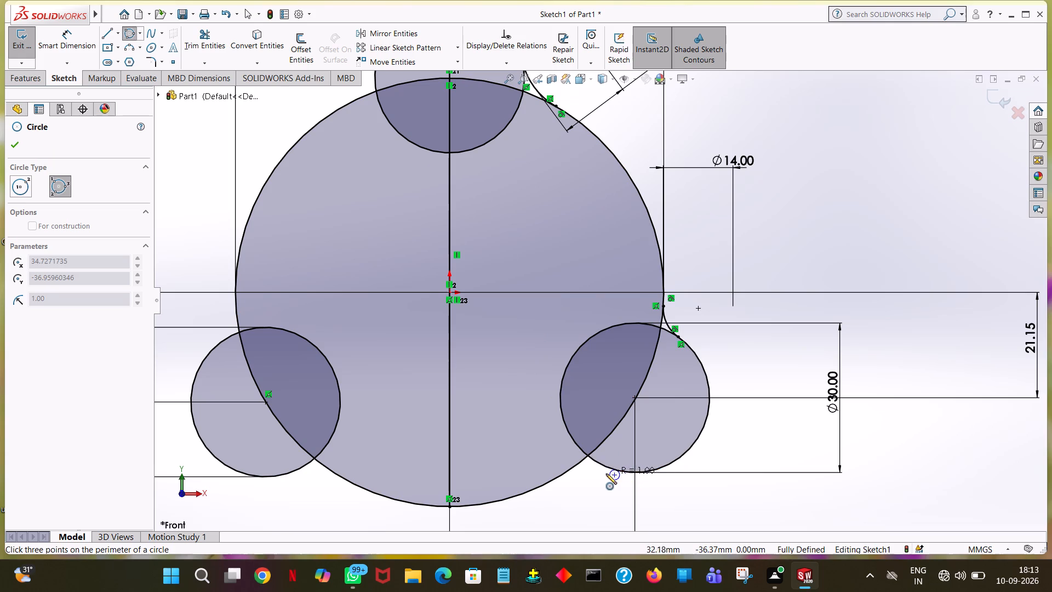
{"action": "left_click", "coordinate": [574, 464]}
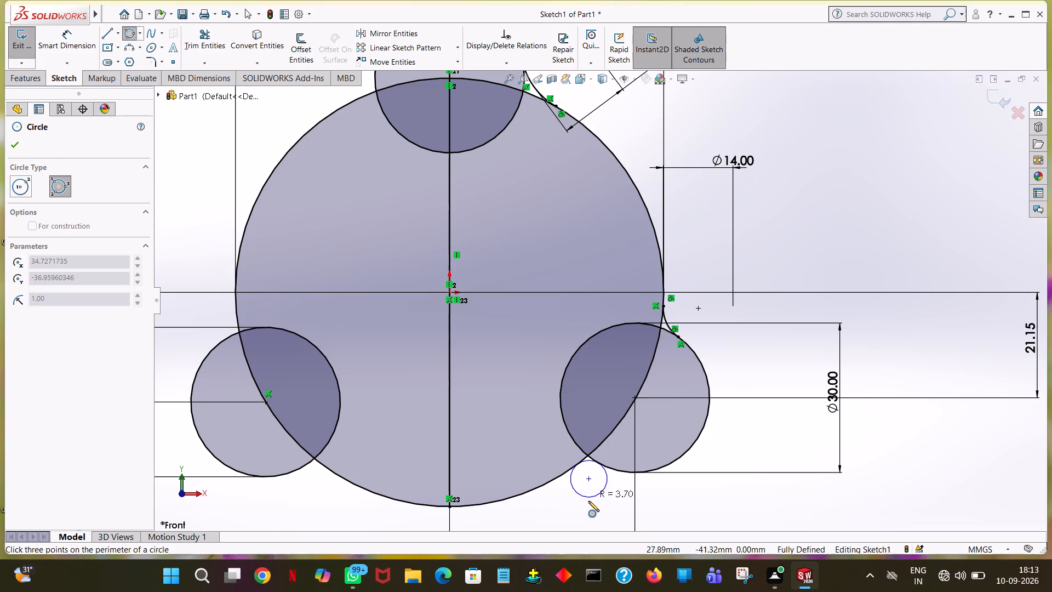
{"action": "left_click", "coordinate": [588, 502]}
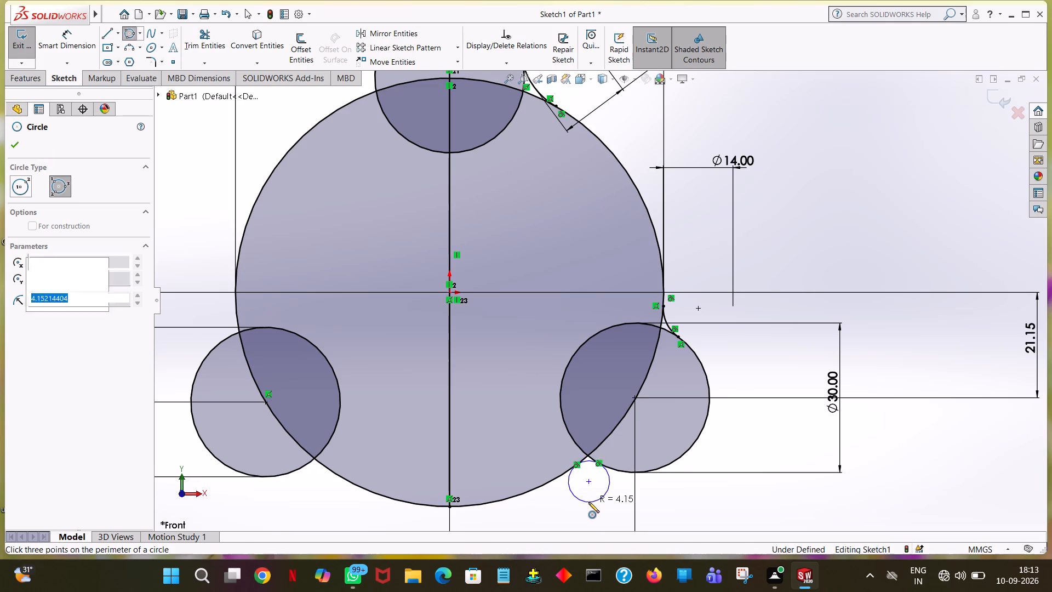
{"action": "key", "text": "7"}
{"action": "key", "text": "Return"}
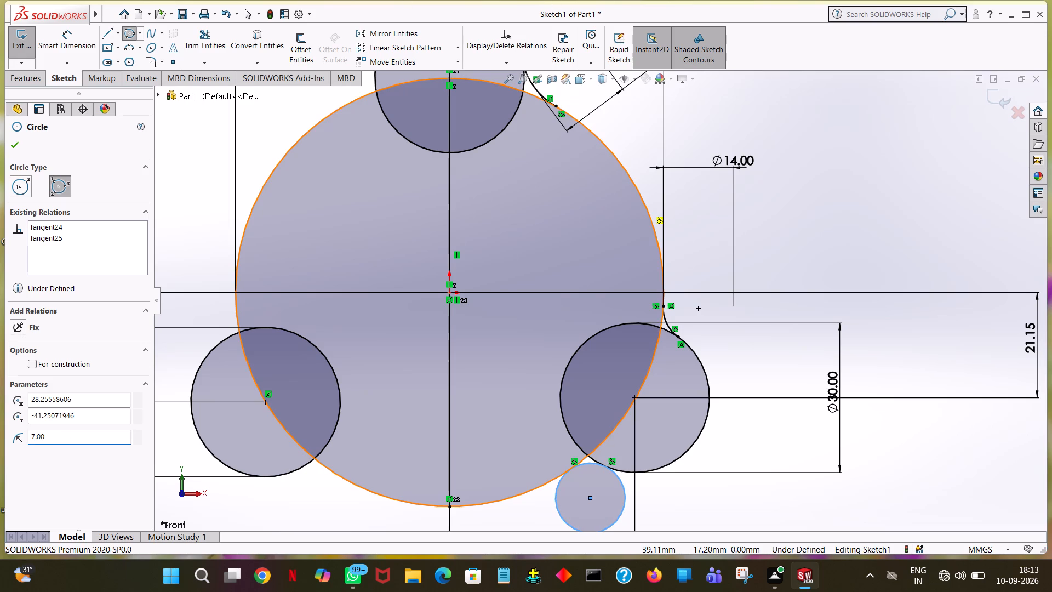
{"action": "left_click", "coordinate": [11, 146]}
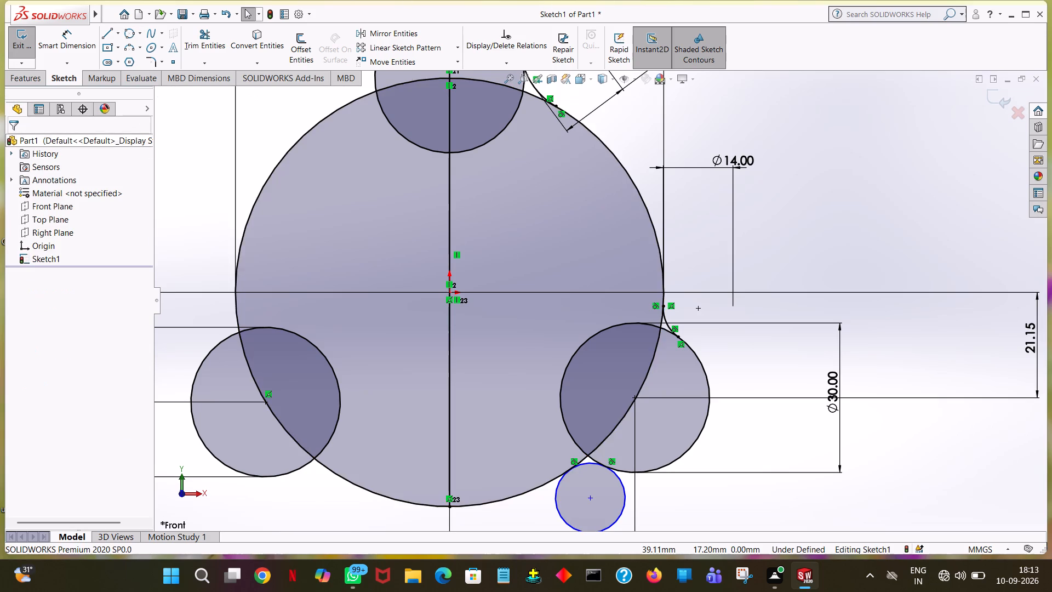
Trim away the lower part of the 7 mm radius tangent circle, leaving only the blend arc between the large and lower-right small circles.
{"action": "left_click", "coordinate": [213, 47]}
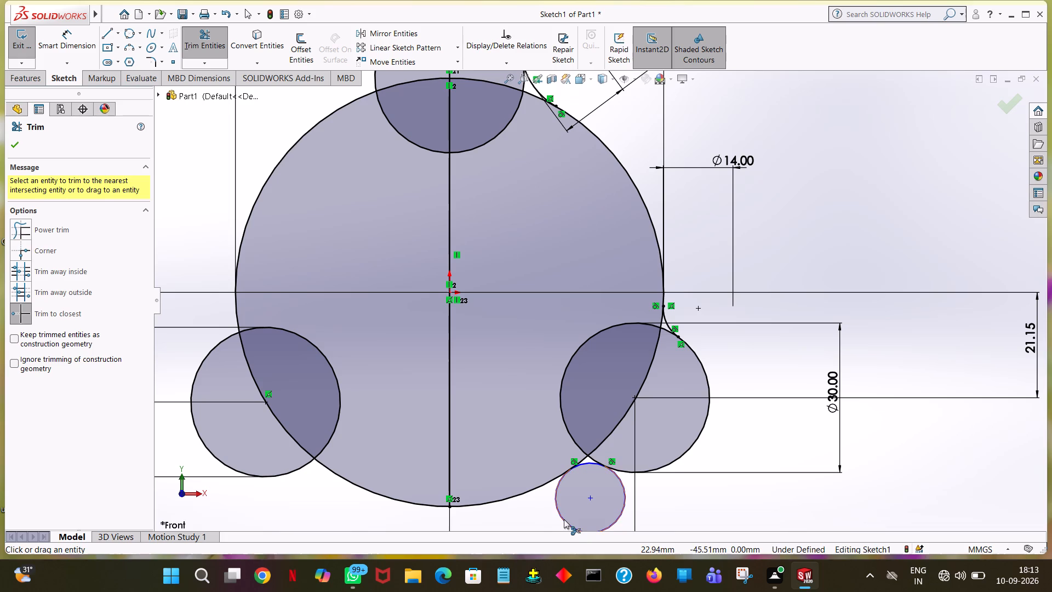
{"action": "left_click", "coordinate": [564, 519]}
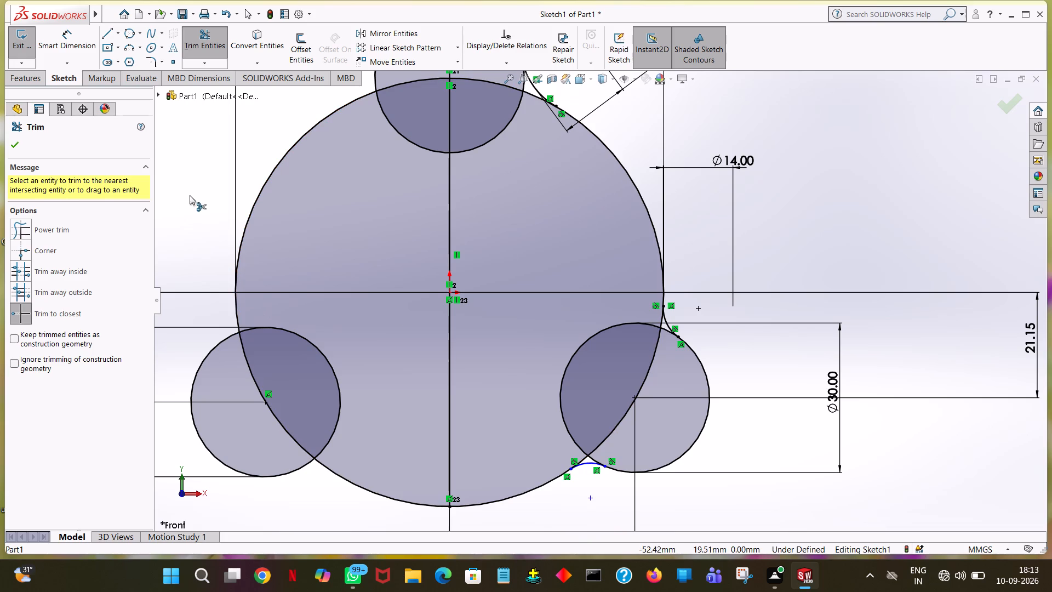
{"action": "left_click", "coordinate": [10, 153]}
{"action": "left_click", "coordinate": [12, 151]}
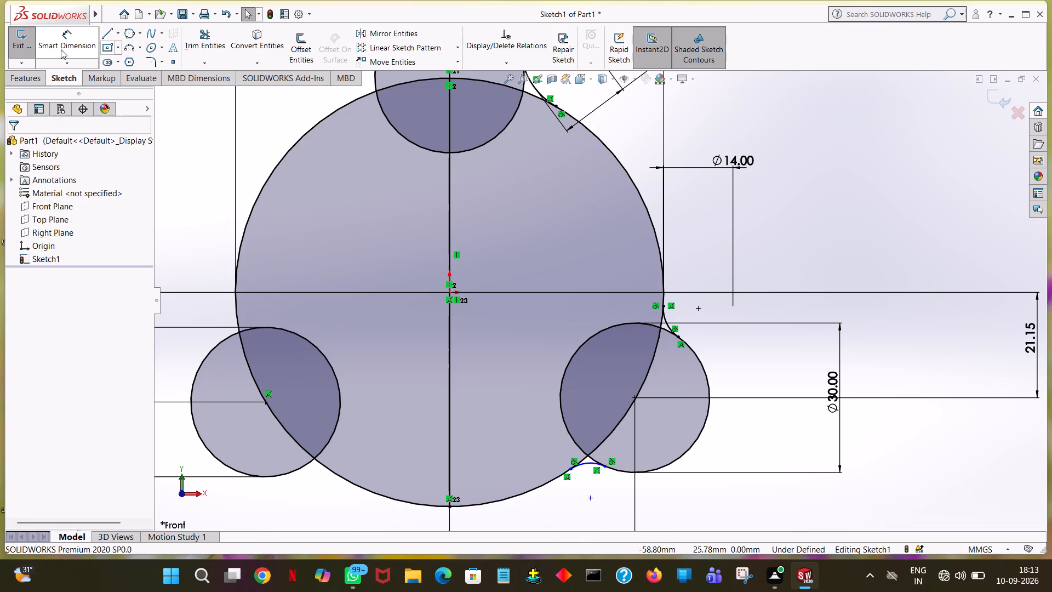
Dimension the new lower blend arc's radius at 7 mm.
{"action": "left_click", "coordinate": [61, 49]}
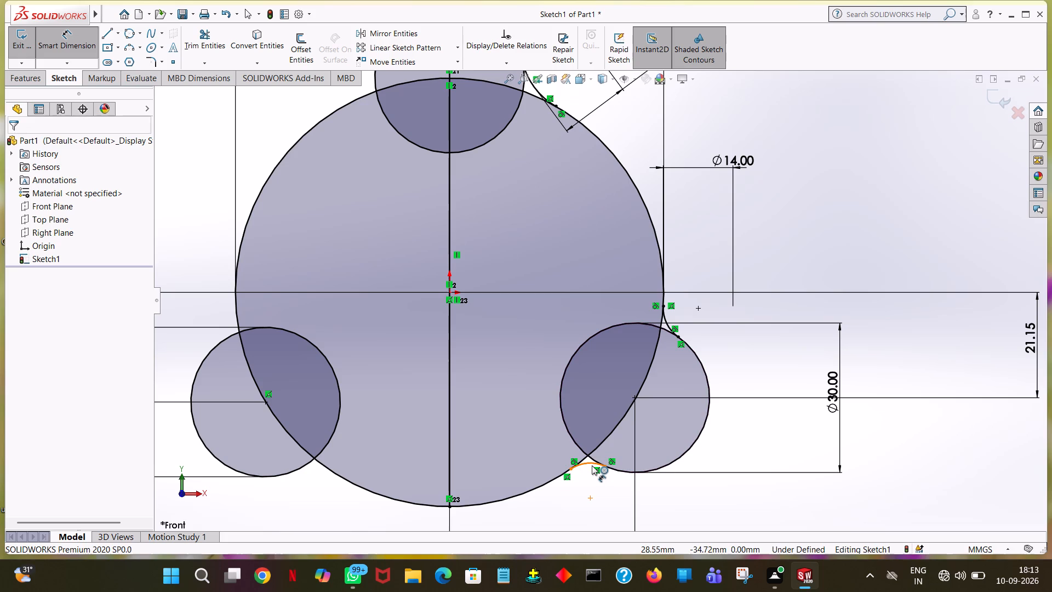
{"action": "left_click", "coordinate": [592, 465]}
{"action": "left_click", "coordinate": [913, 458]}
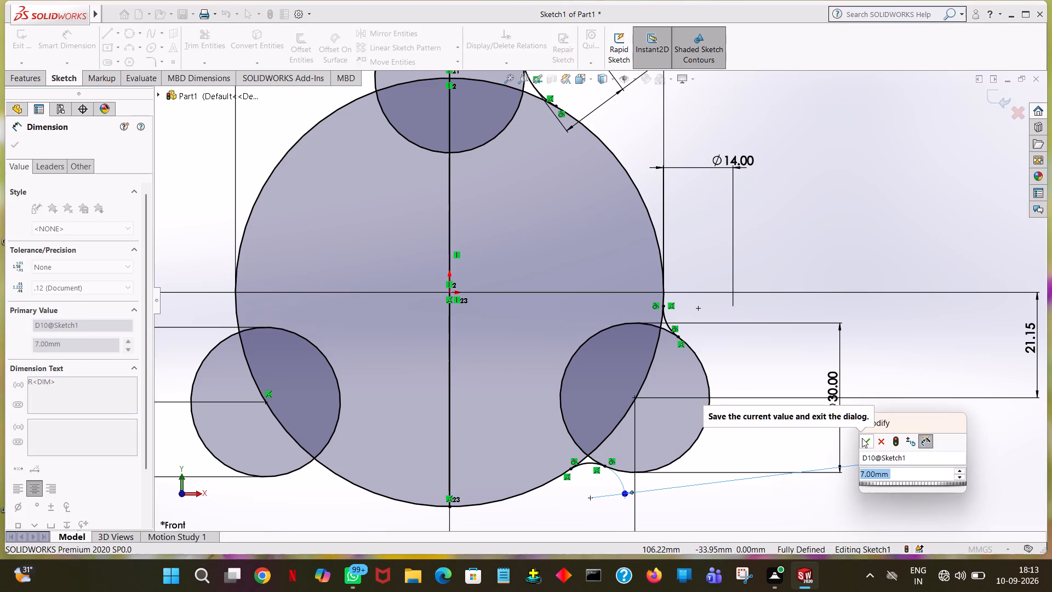
{"action": "left_click", "coordinate": [862, 438]}
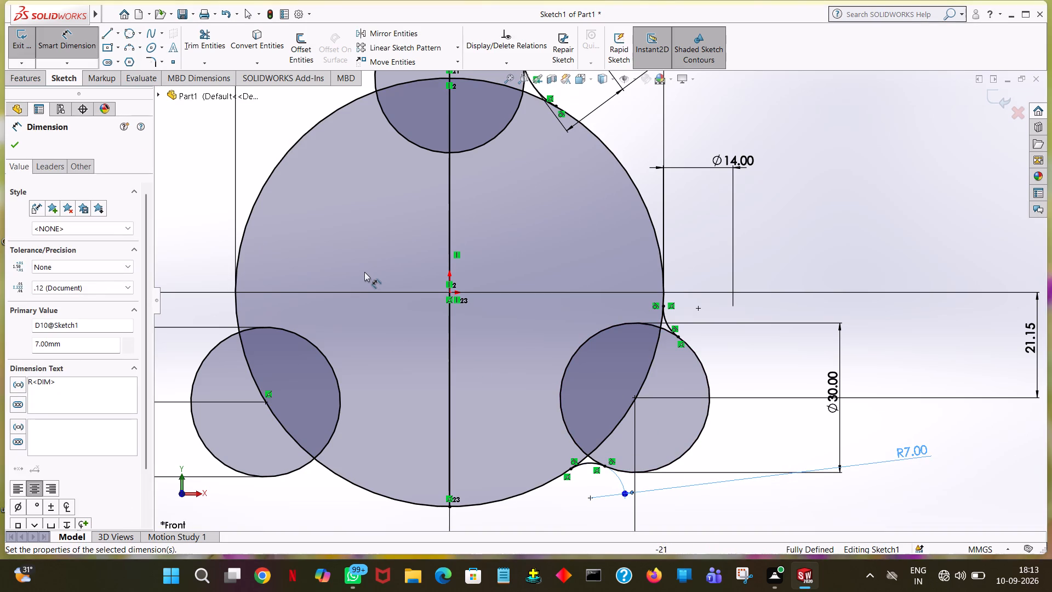
{"action": "left_click", "coordinate": [13, 148]}
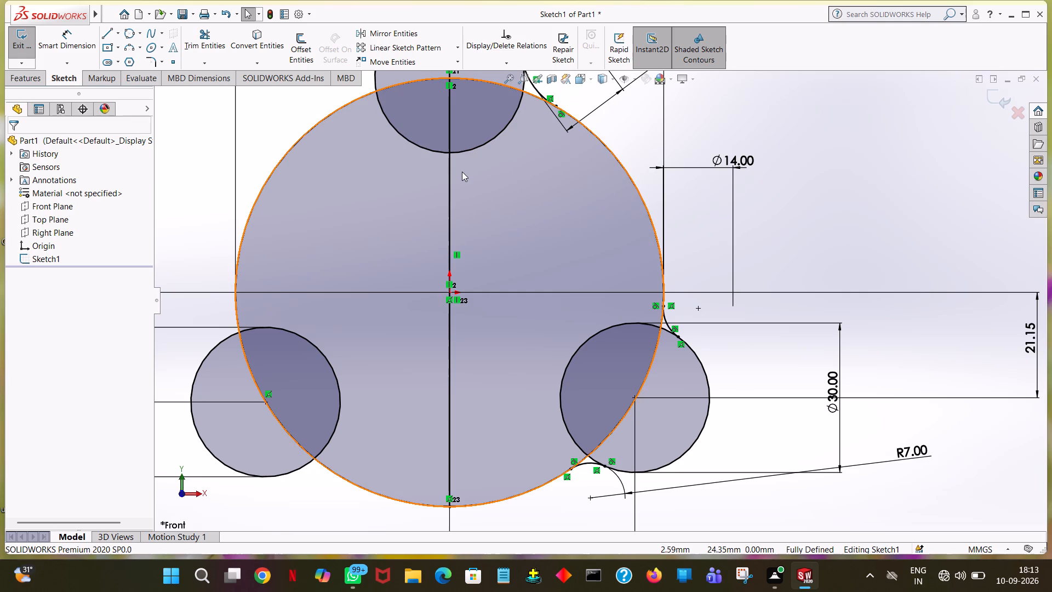
Mirror the top, upper-right and lower-right blend arcs about the vertical centre line, keeping the originals.
{"action": "scroll", "coordinate": [855, 516], "scroll_direction": "down", "scroll_amount": 2, "text": "ctrl"}
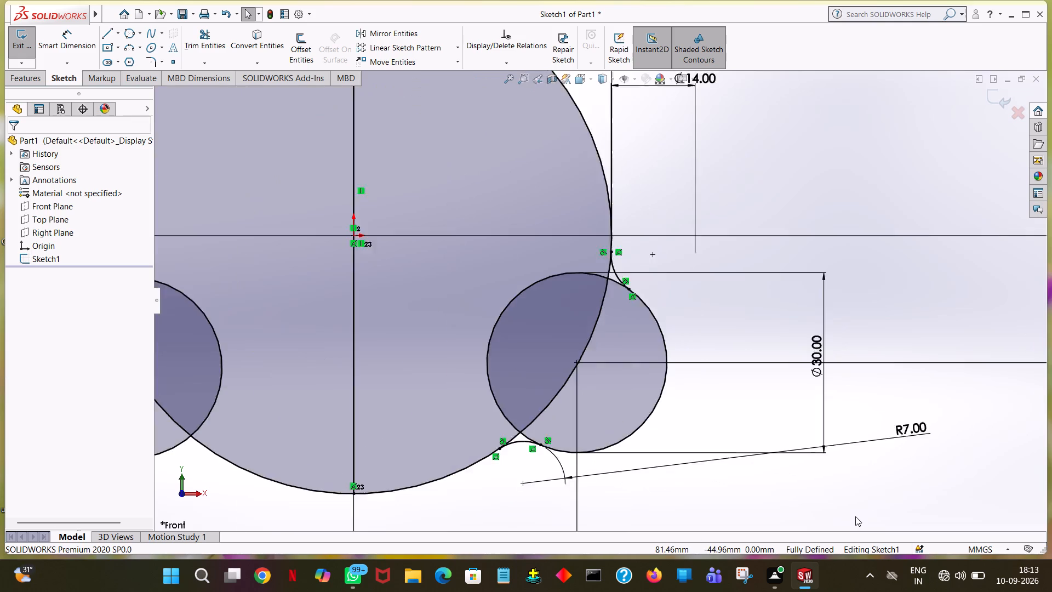
{"action": "scroll", "coordinate": [855, 516], "scroll_direction": "up", "scroll_amount": 6, "text": "ctrl"}
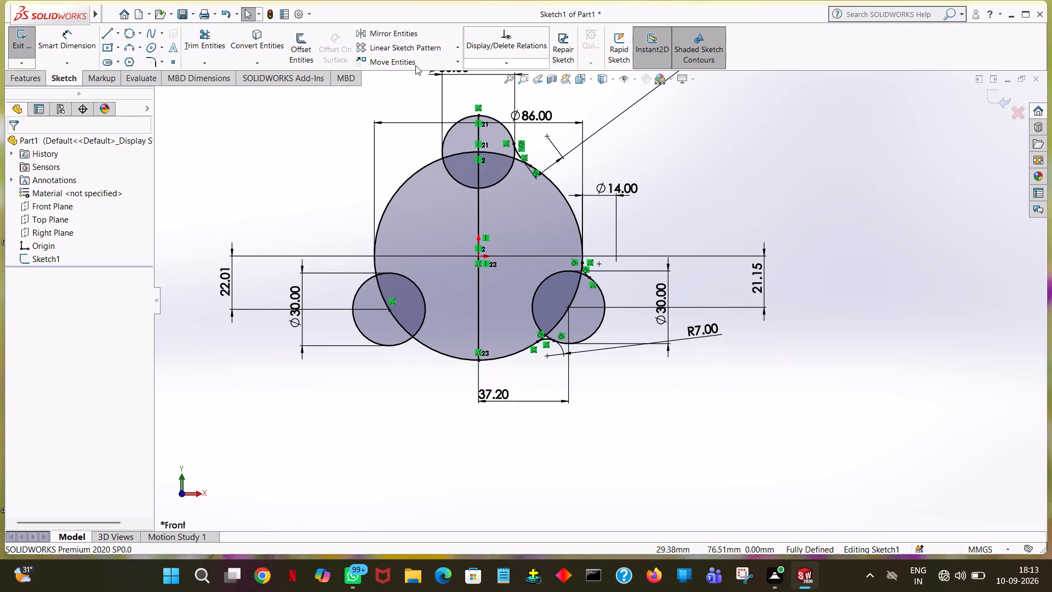
{"action": "left_click", "coordinate": [401, 36]}
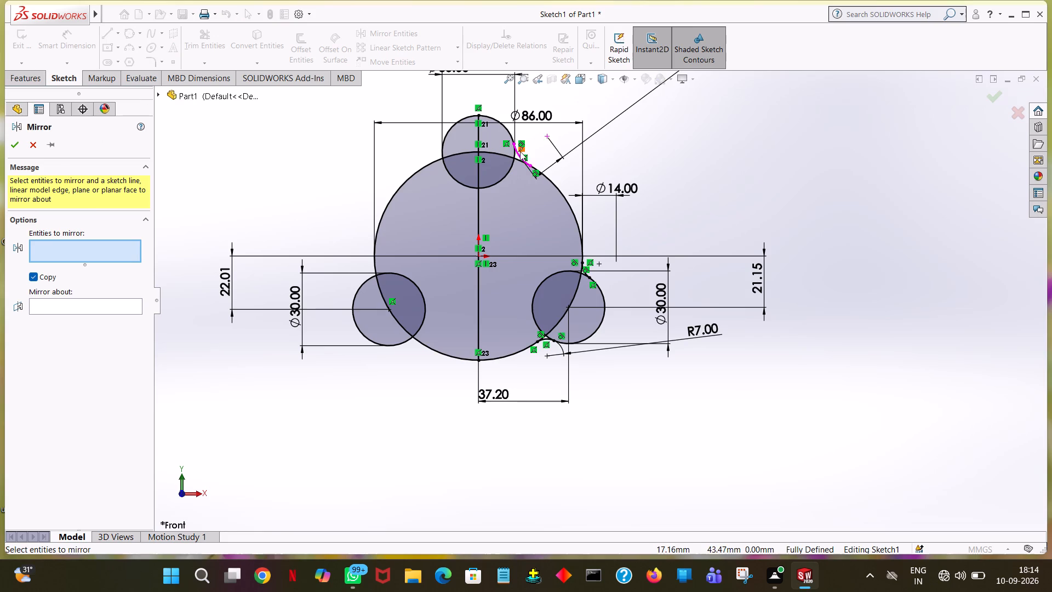
{"action": "left_click", "coordinate": [518, 153]}
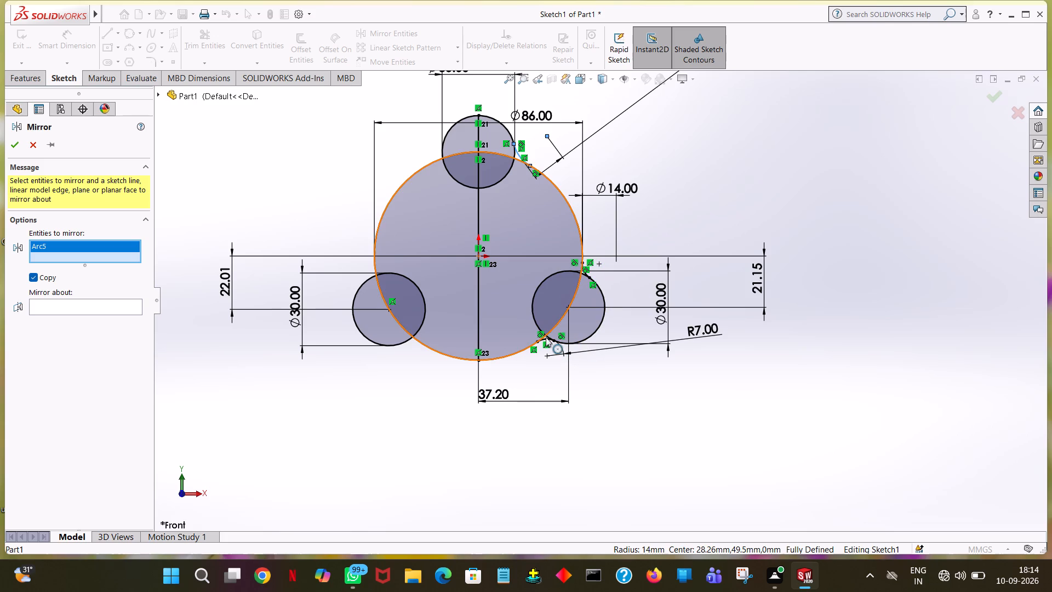
{"action": "scroll", "coordinate": [598, 400], "scroll_direction": "down", "scroll_amount": 6, "text": "ctrl"}
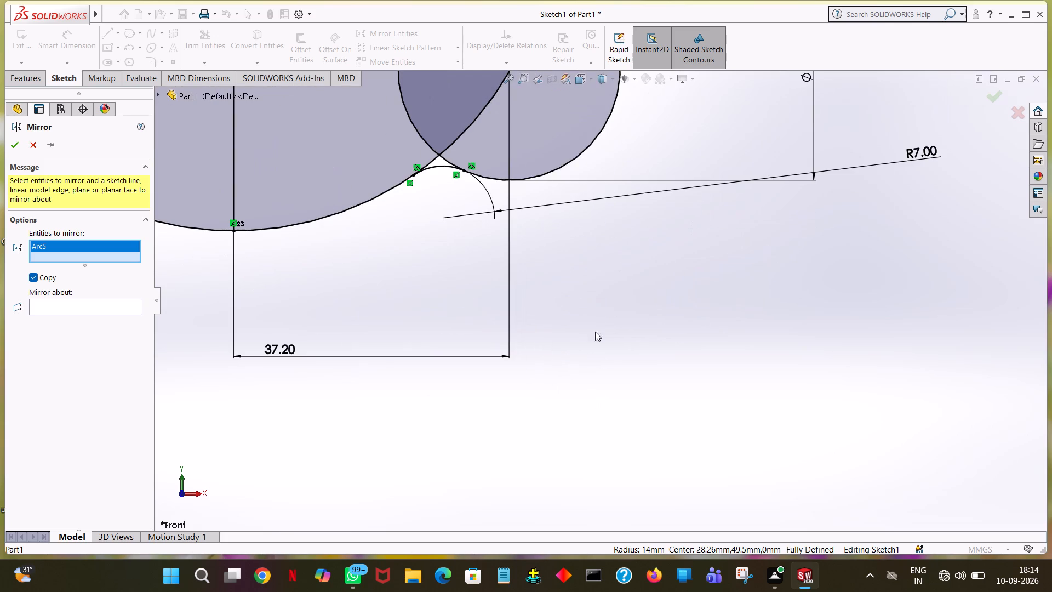
{"action": "scroll", "coordinate": [434, 174], "scroll_direction": "up", "scroll_amount": 3, "text": "ctrl"}
{"action": "scroll", "coordinate": [492, 233], "scroll_direction": "up", "scroll_amount": 1, "text": "ctrl"}
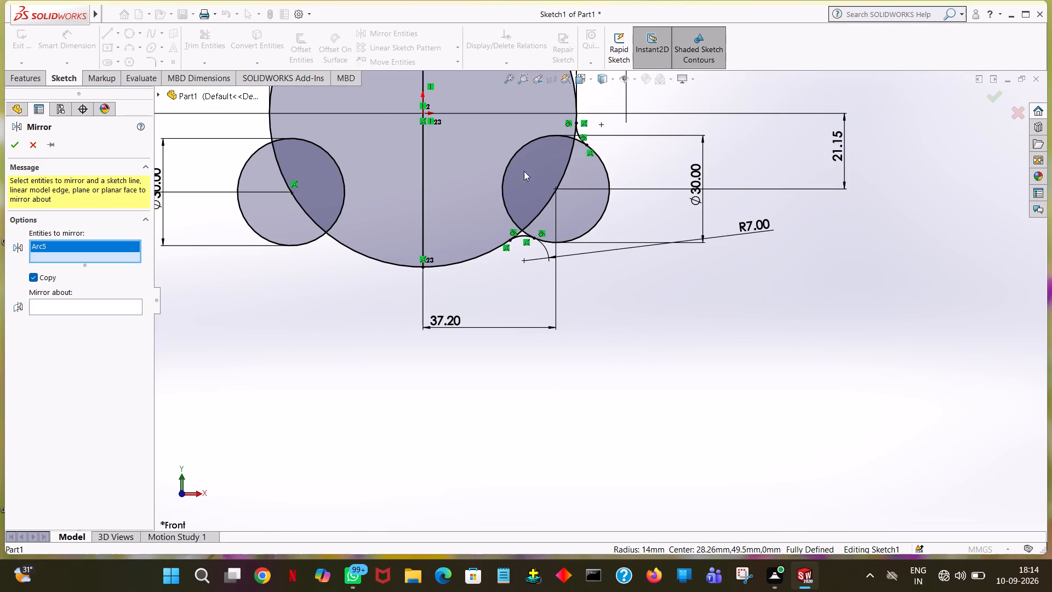
{"action": "left_click", "coordinate": [580, 135]}
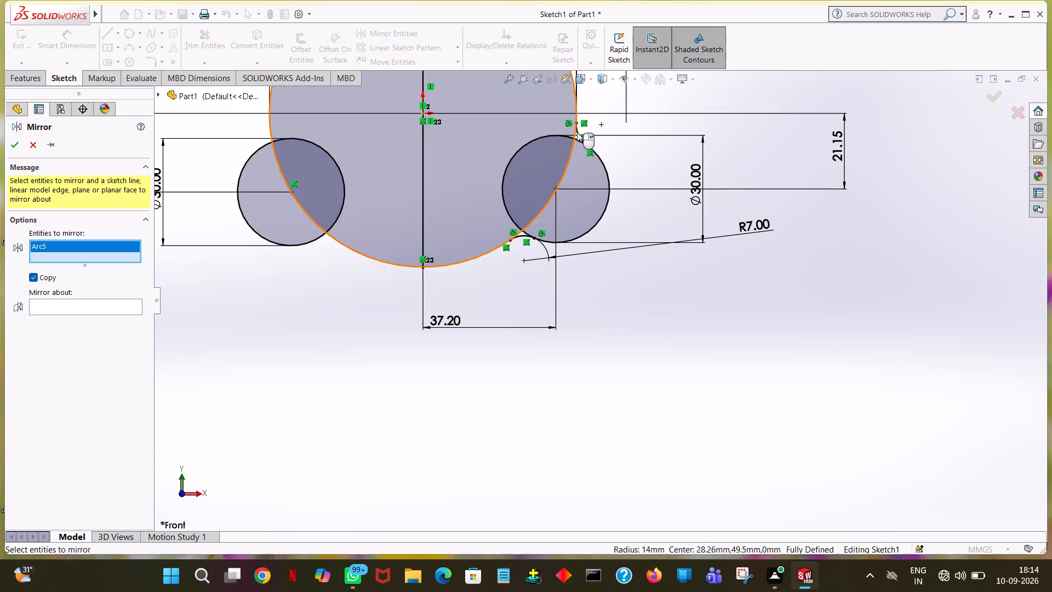
{"action": "left_click", "coordinate": [580, 134]}
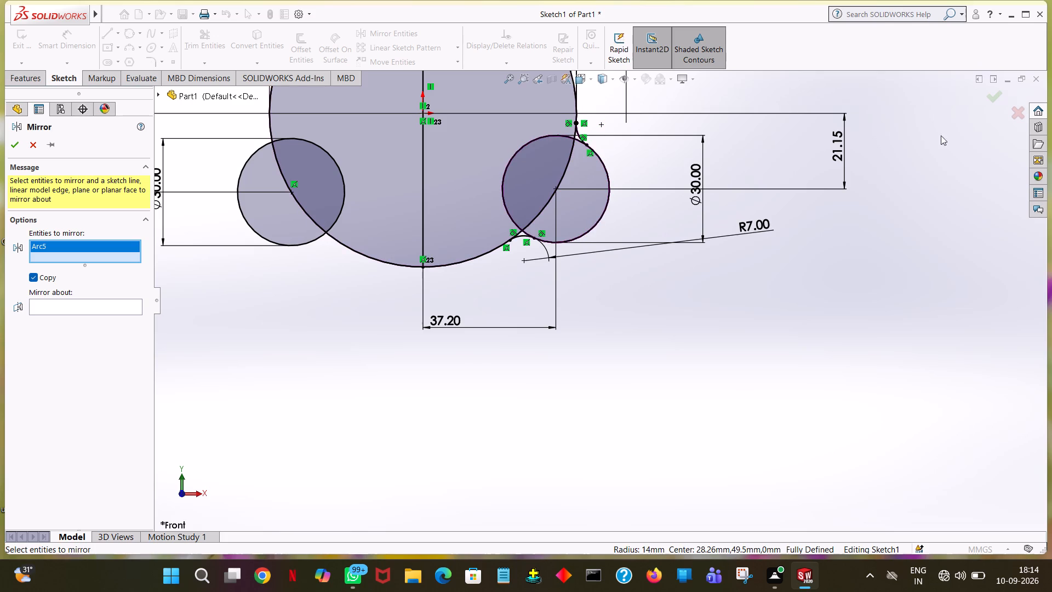
{"action": "scroll", "coordinate": [644, 135], "scroll_direction": "down", "scroll_amount": 1, "text": "ctrl"}
{"action": "scroll", "coordinate": [561, 146], "scroll_direction": "down", "scroll_amount": 1, "text": "ctrl"}
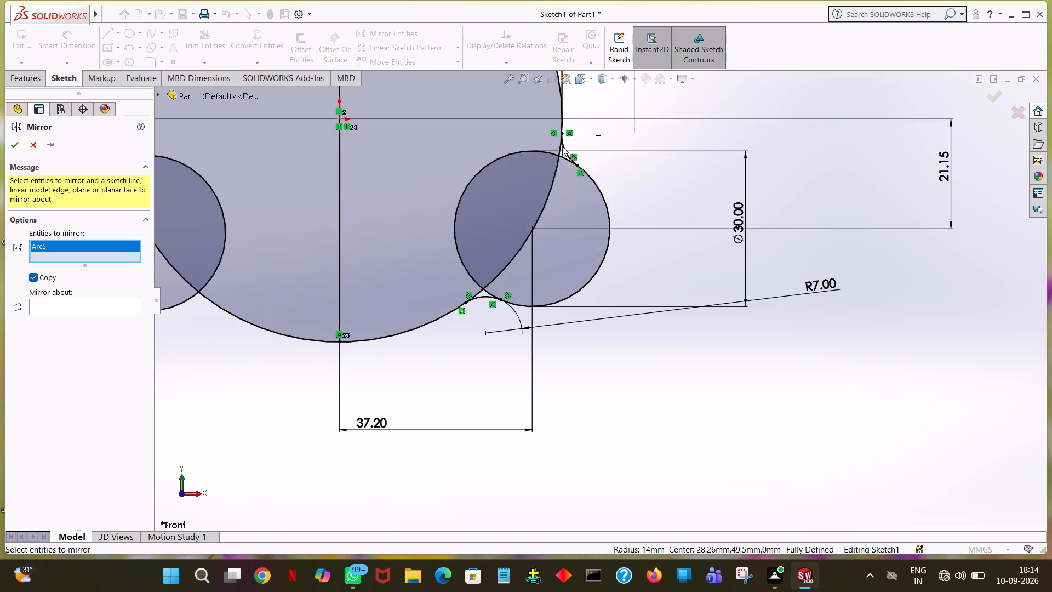
{"action": "left_click", "coordinate": [567, 151]}
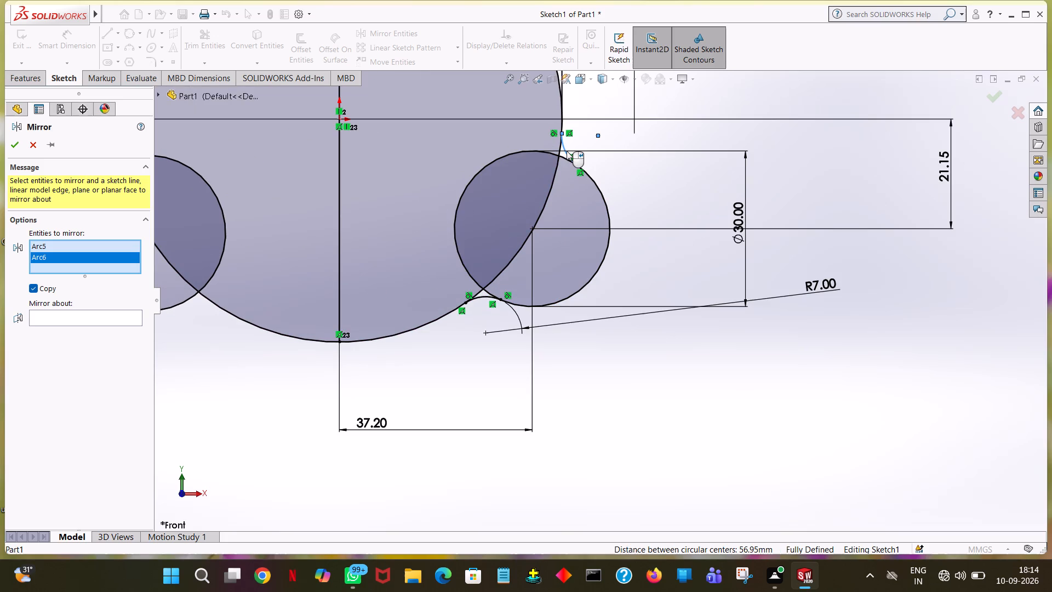
{"action": "left_click", "coordinate": [482, 299]}
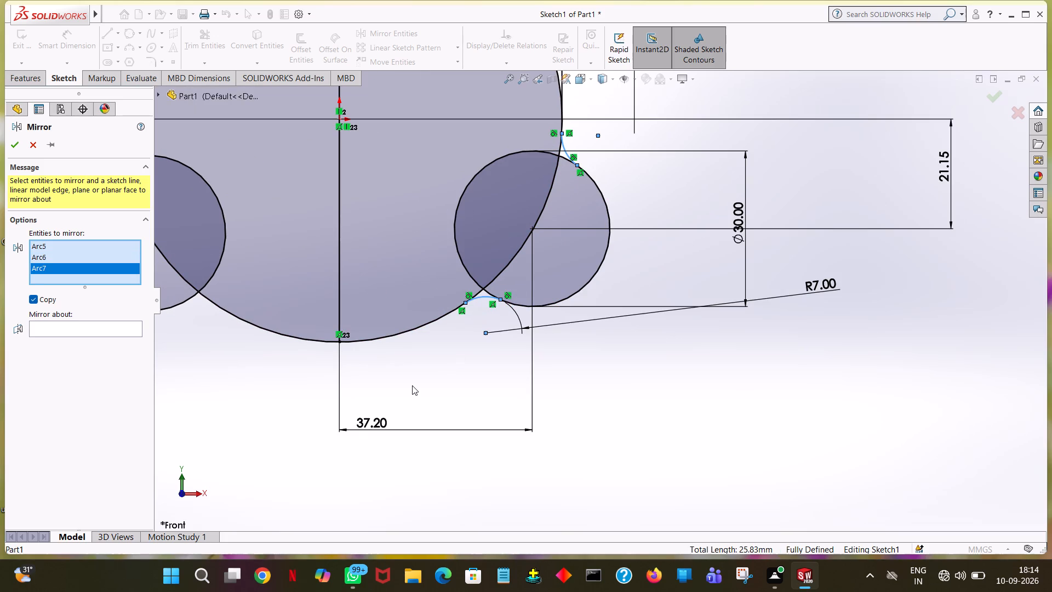
{"action": "scroll", "coordinate": [412, 385], "scroll_direction": "down", "scroll_amount": 4, "text": "ctrl"}
{"action": "scroll", "coordinate": [412, 383], "scroll_direction": "up", "scroll_amount": 7, "text": "ctrl"}
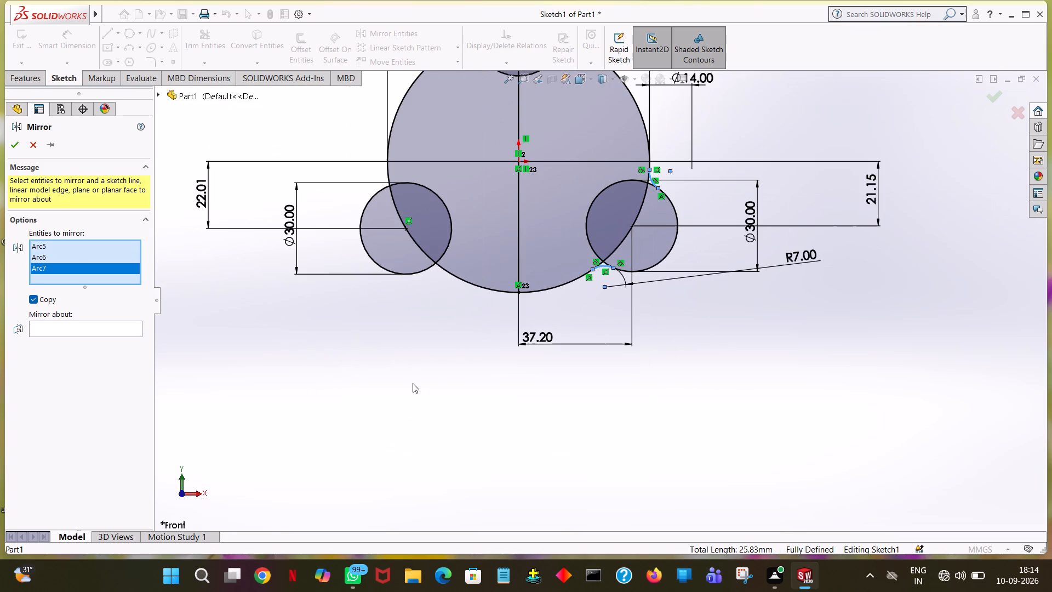
{"action": "right_click", "coordinate": [519, 143]}
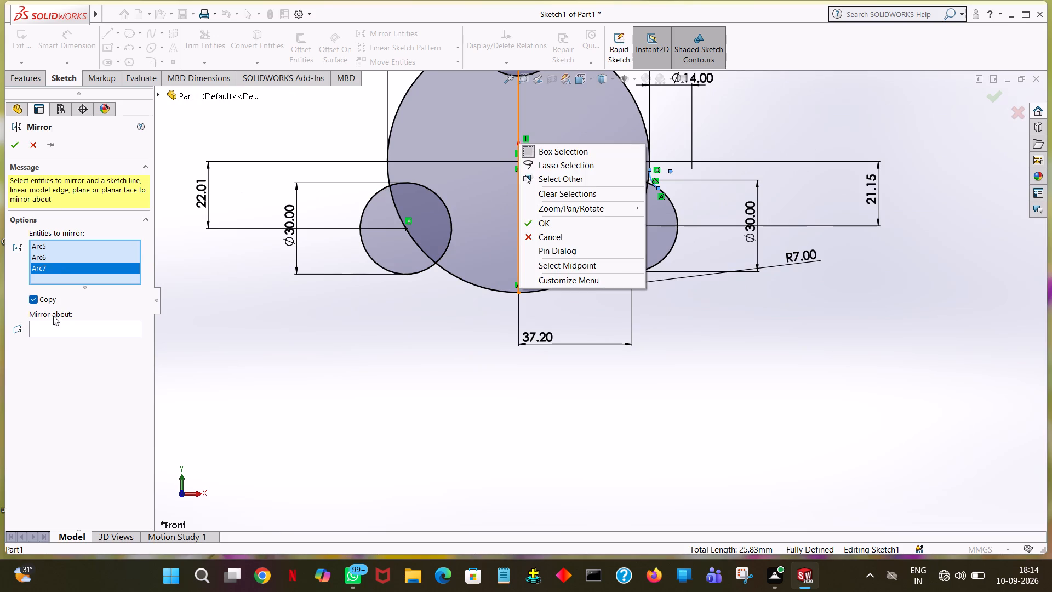
{"action": "left_click", "coordinate": [73, 327]}
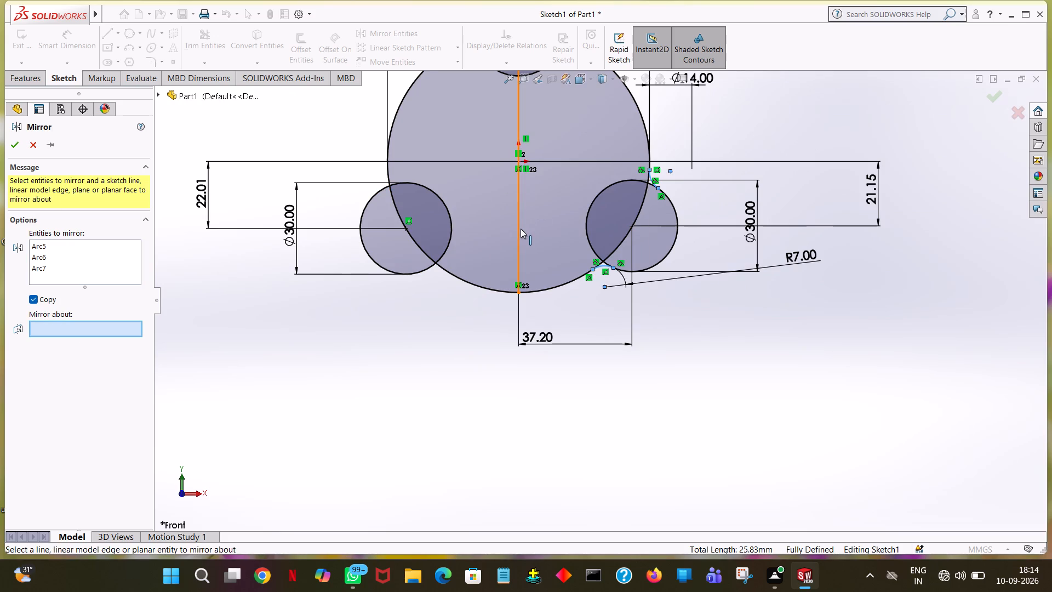
{"action": "left_click", "coordinate": [521, 230]}
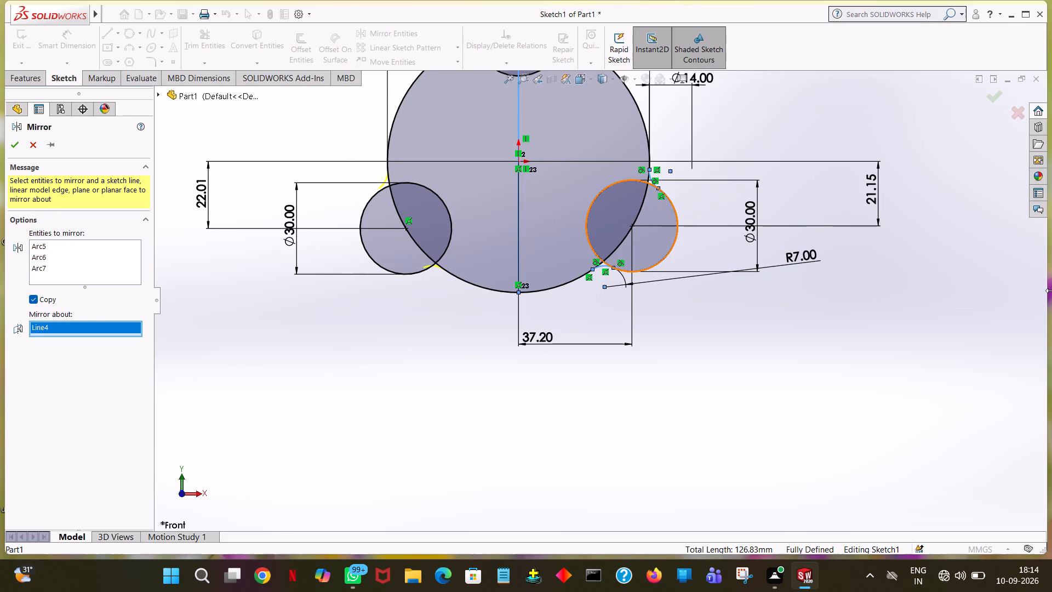
{"action": "scroll", "coordinate": [1051, 289], "scroll_direction": "down", "scroll_amount": 4, "text": "ctrl"}
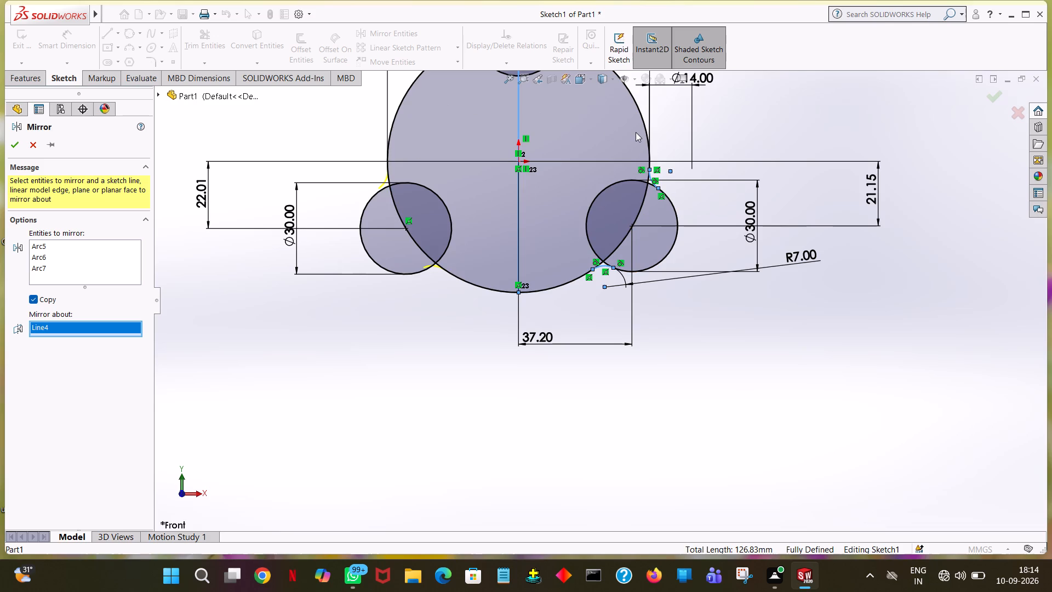
{"action": "scroll", "coordinate": [605, 148], "scroll_direction": "down", "scroll_amount": 3, "text": "ctrl"}
{"action": "scroll", "coordinate": [603, 151], "scroll_direction": "up", "scroll_amount": 4, "text": "ctrl"}
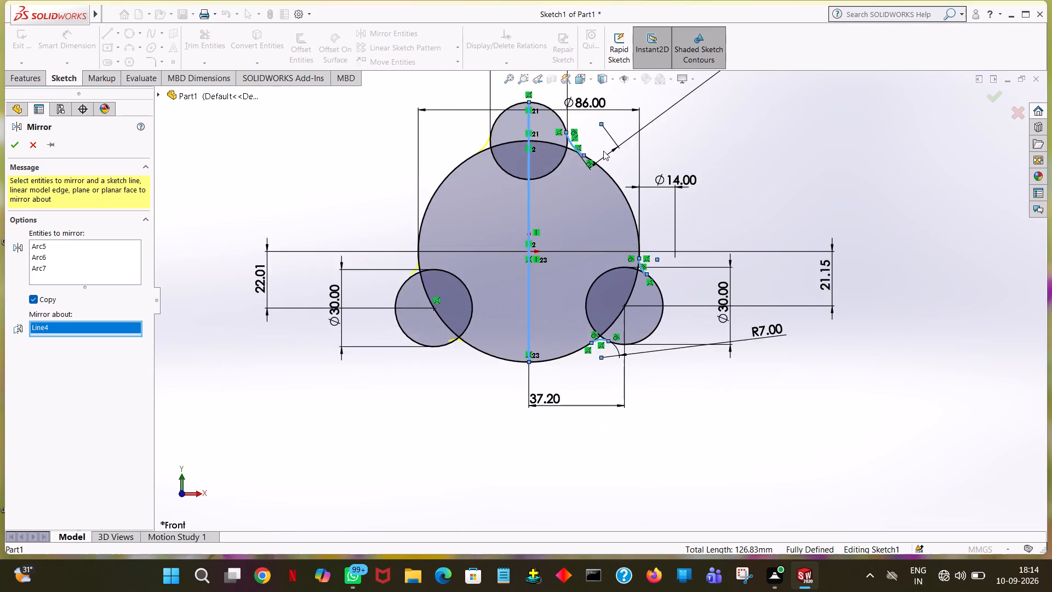
{"action": "scroll", "coordinate": [603, 151], "scroll_direction": "up", "scroll_amount": 2, "text": "ctrl"}
{"action": "scroll", "coordinate": [603, 151], "scroll_direction": "down", "scroll_amount": 3, "text": "ctrl"}
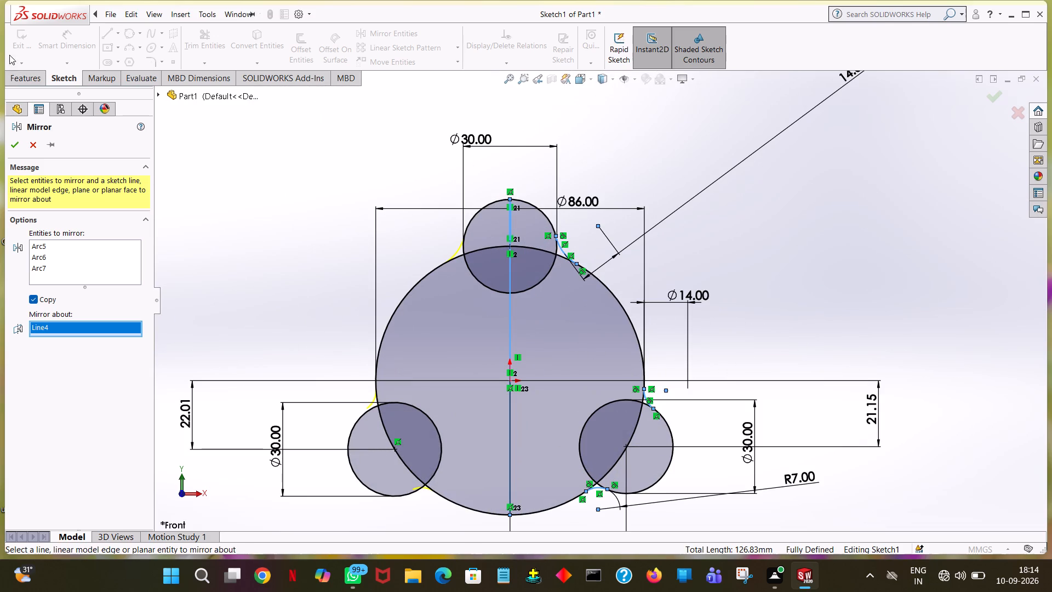
{"action": "left_click", "coordinate": [18, 143]}
{"action": "left_click", "coordinate": [183, 182]}
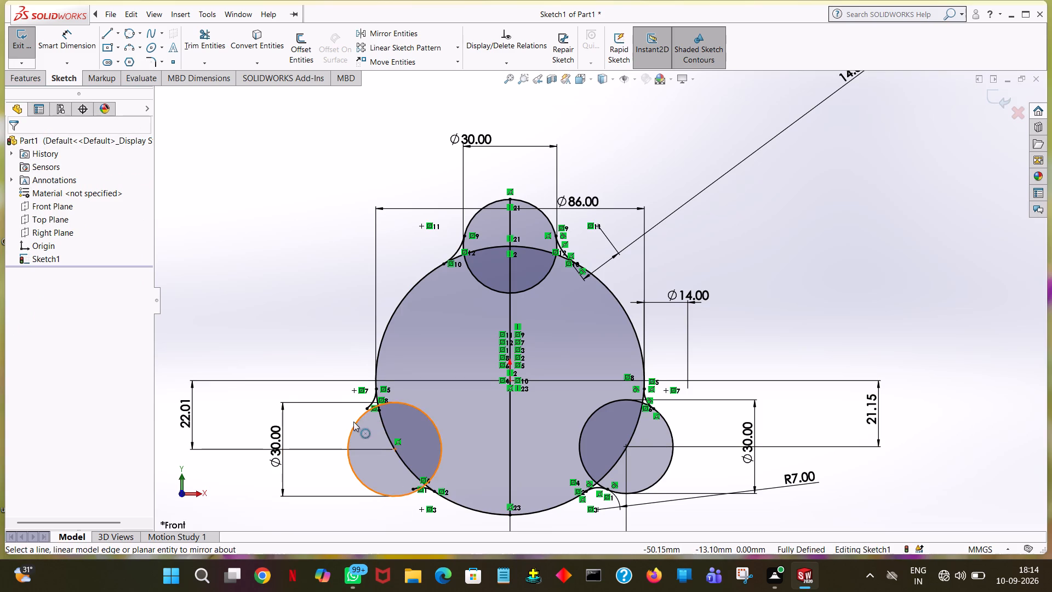
Examine how the mirrored blend arcs meet the lower-left small circle, the top small circle and the large circle.
{"action": "scroll", "coordinate": [395, 425], "scroll_direction": "down", "scroll_amount": 5, "text": "ctrl"}
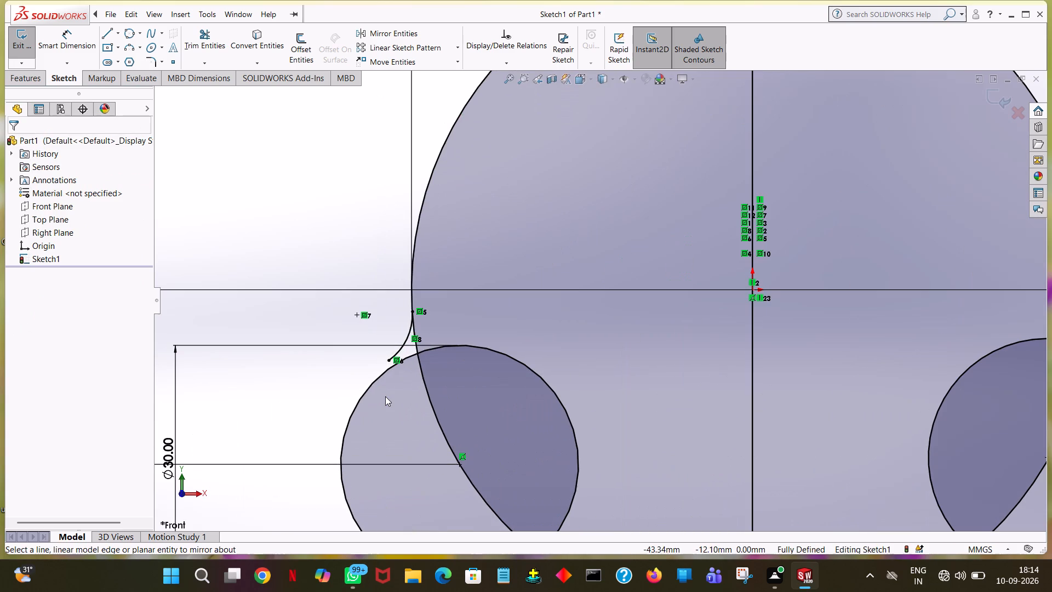
{"action": "scroll", "coordinate": [415, 360], "scroll_direction": "down", "scroll_amount": 5, "text": "ctrl"}
{"action": "scroll", "coordinate": [503, 332], "scroll_direction": "up", "scroll_amount": 5, "text": "ctrl"}
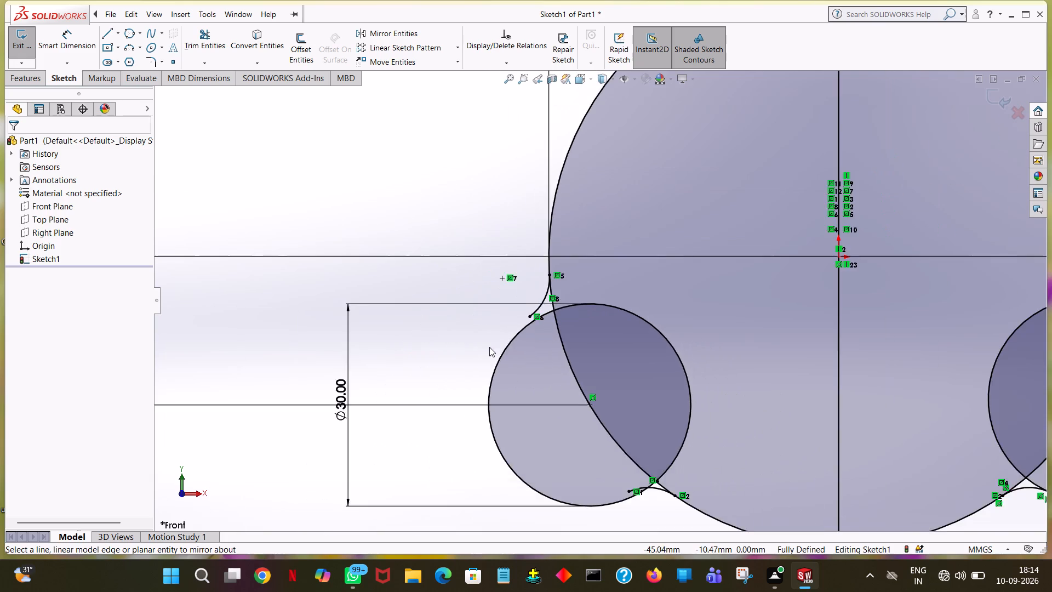
{"action": "scroll", "coordinate": [489, 347], "scroll_direction": "up", "scroll_amount": 4, "text": "ctrl"}
{"action": "scroll", "coordinate": [873, 152], "scroll_direction": "up", "scroll_amount": 1, "text": "ctrl"}
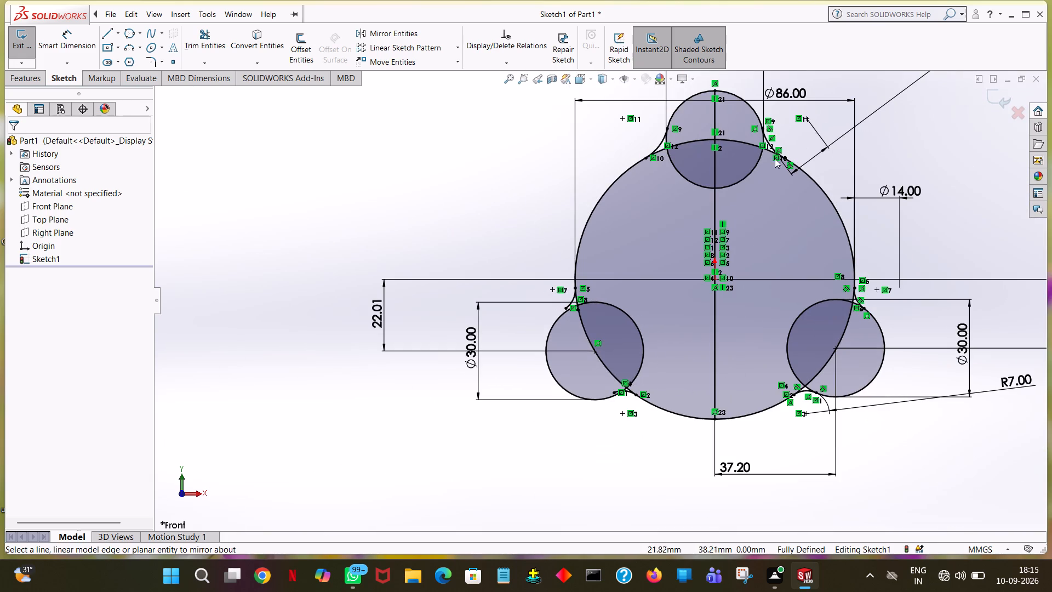
{"action": "scroll", "coordinate": [692, 163], "scroll_direction": "down", "scroll_amount": 8, "text": "ctrl"}
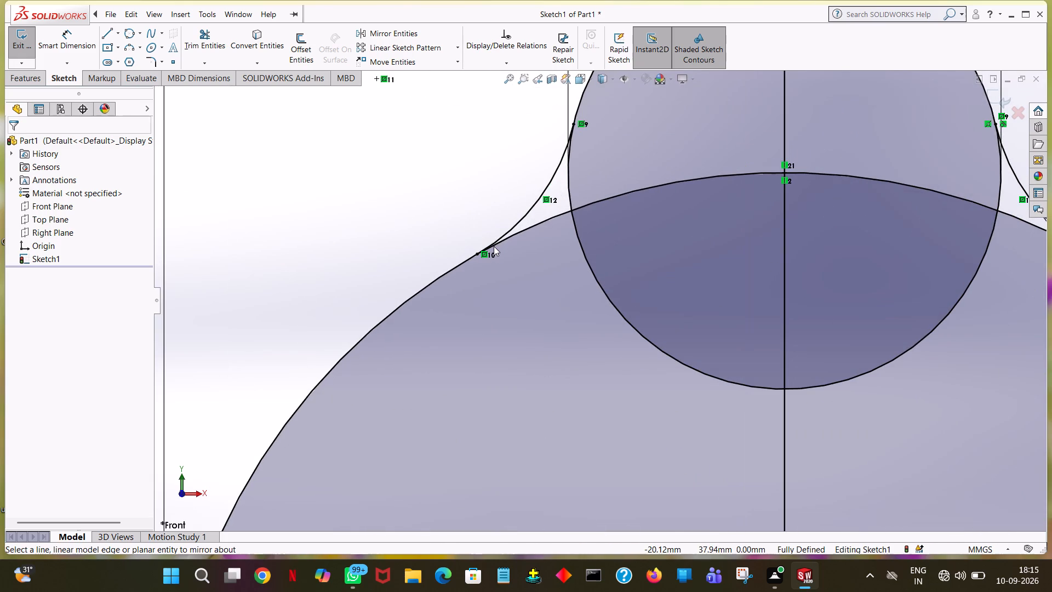
{"action": "scroll", "coordinate": [496, 246], "scroll_direction": "up", "scroll_amount": 8, "text": "ctrl"}
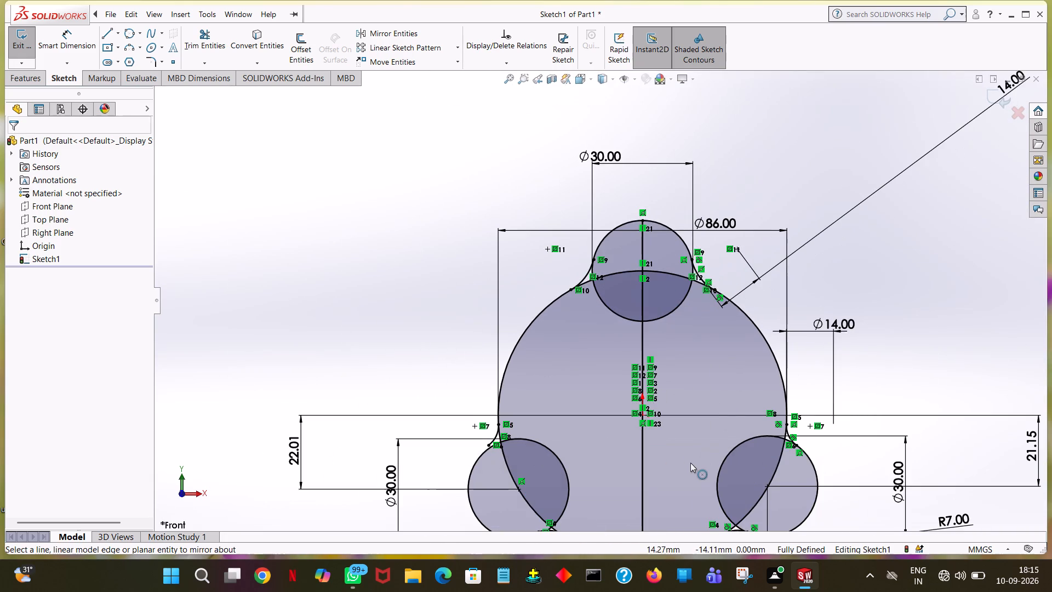
{"action": "middle_click_drag", "start_coordinate": [690, 463], "coordinate": [685, 270], "text": "ctrl"}
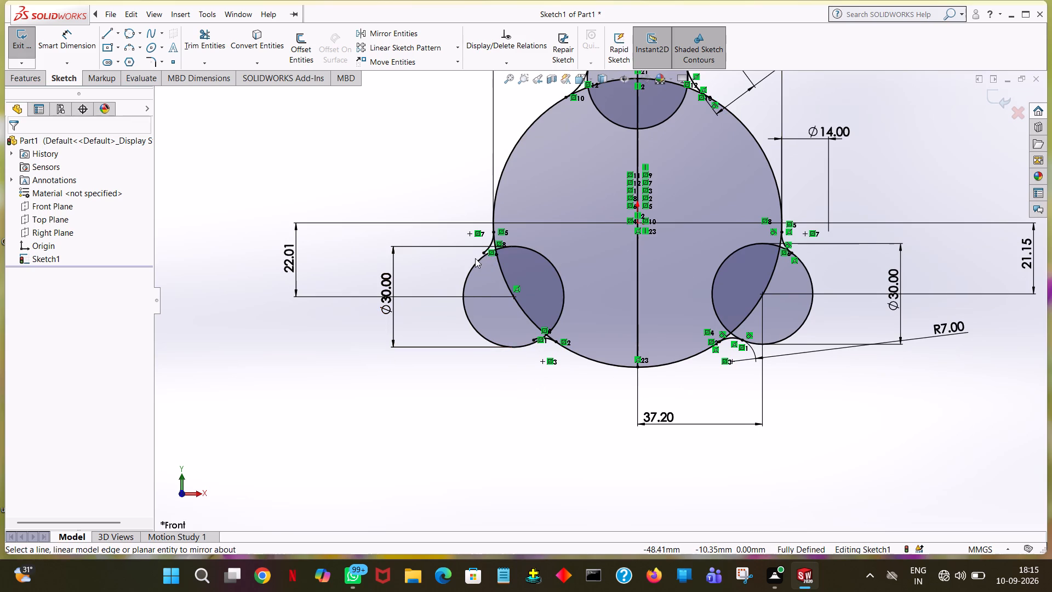
Try to make the free end of the mirrored blend arc above the lower-left small circle coincident with that circle.
{"action": "scroll", "coordinate": [460, 242], "scroll_direction": "down", "scroll_amount": 1, "text": "ctrl"}
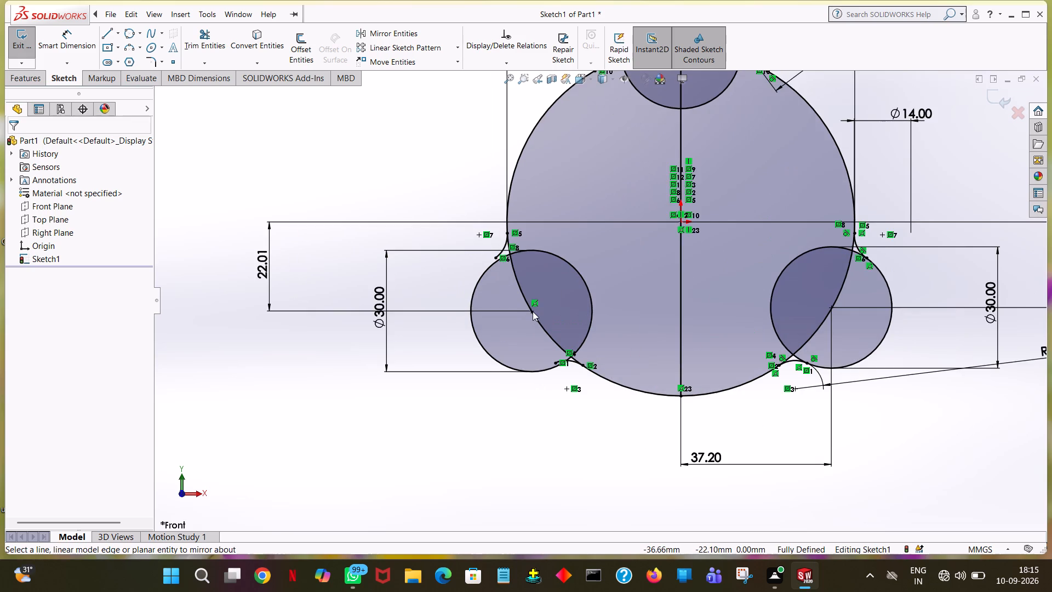
{"action": "scroll", "coordinate": [533, 311], "scroll_direction": "down", "scroll_amount": 4, "text": "ctrl"}
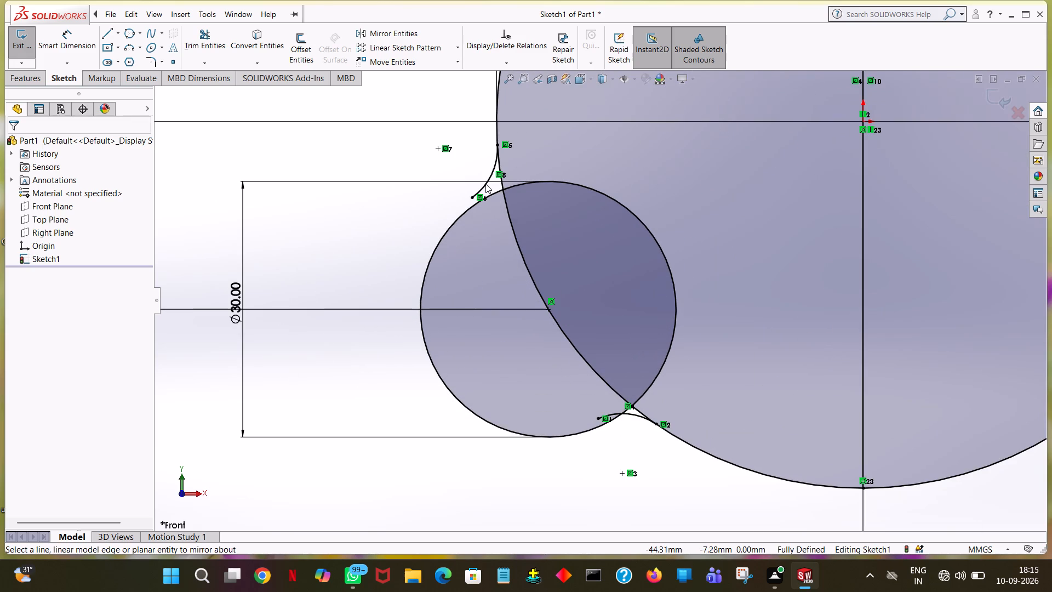
{"action": "scroll", "coordinate": [485, 184], "scroll_direction": "down", "scroll_amount": 2, "text": "ctrl"}
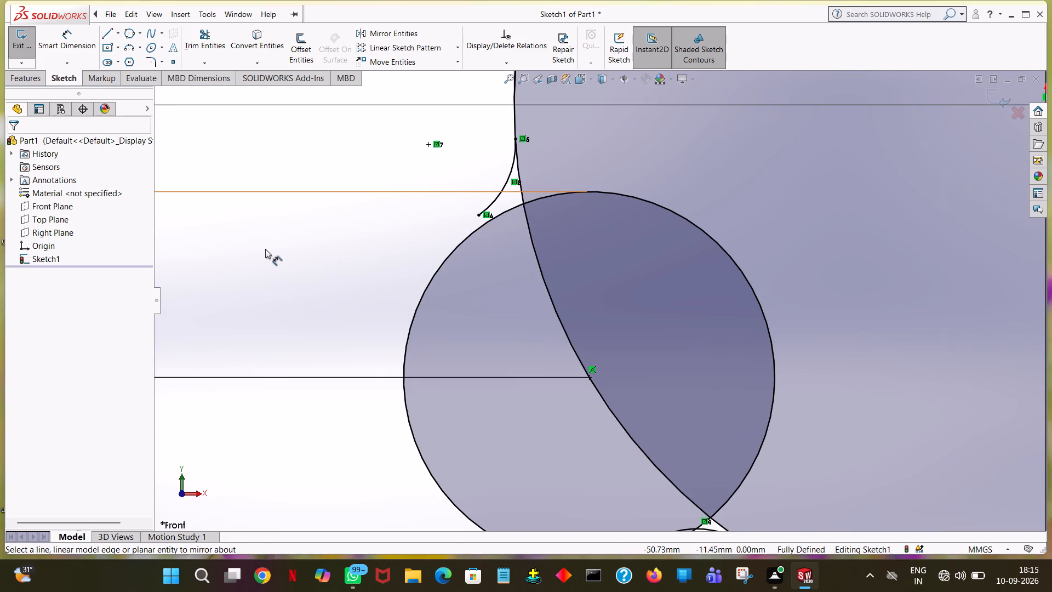
{"action": "left_click", "coordinate": [195, 49]}
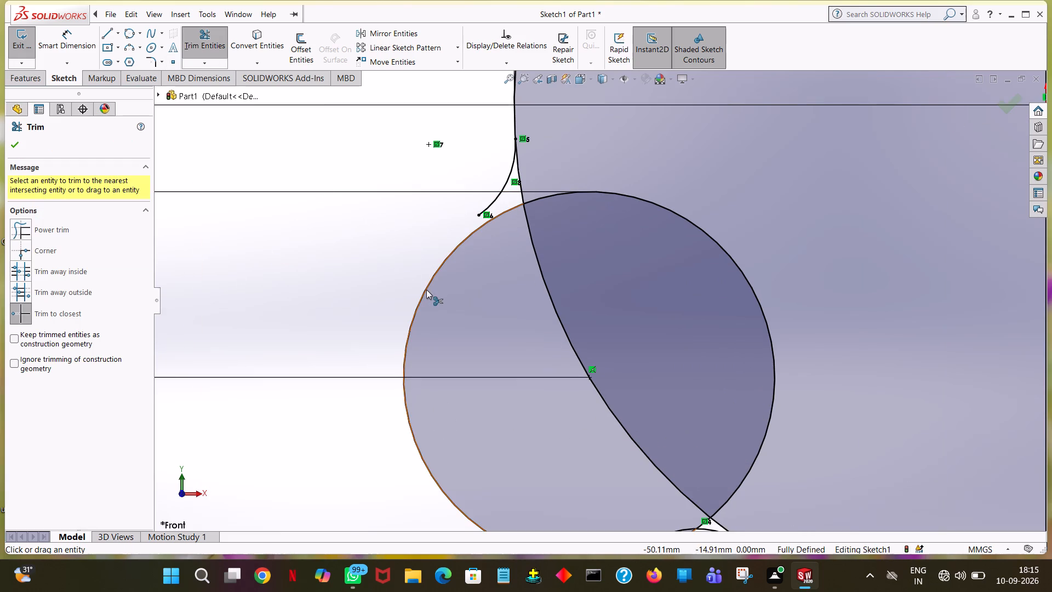
{"action": "left_click", "coordinate": [21, 146]}
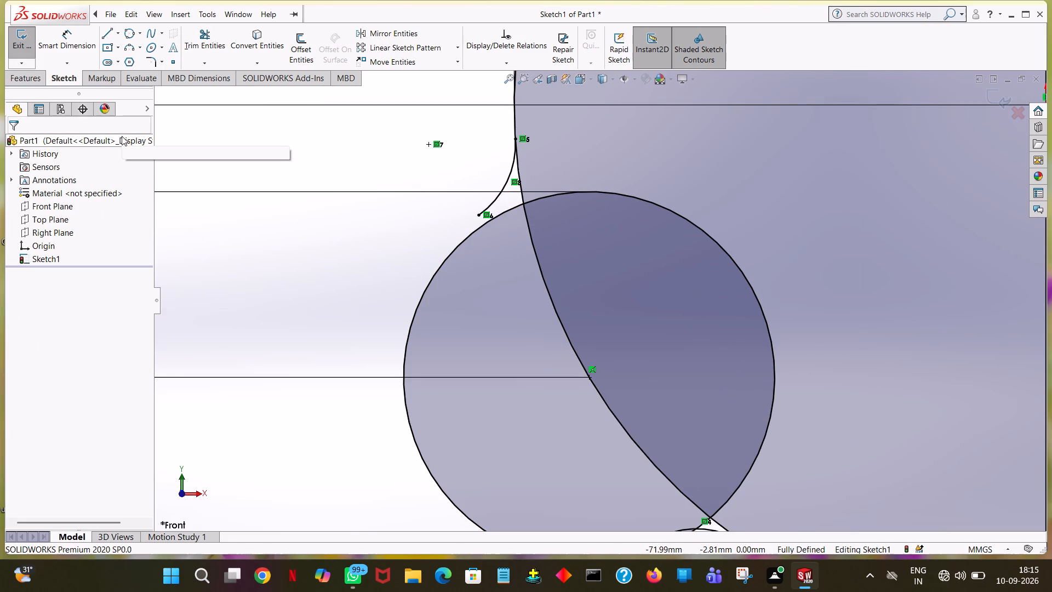
{"action": "left_click", "coordinate": [448, 260], "text": "ctrl"}
{"action": "left_click", "coordinate": [477, 215], "text": "ctrl"}
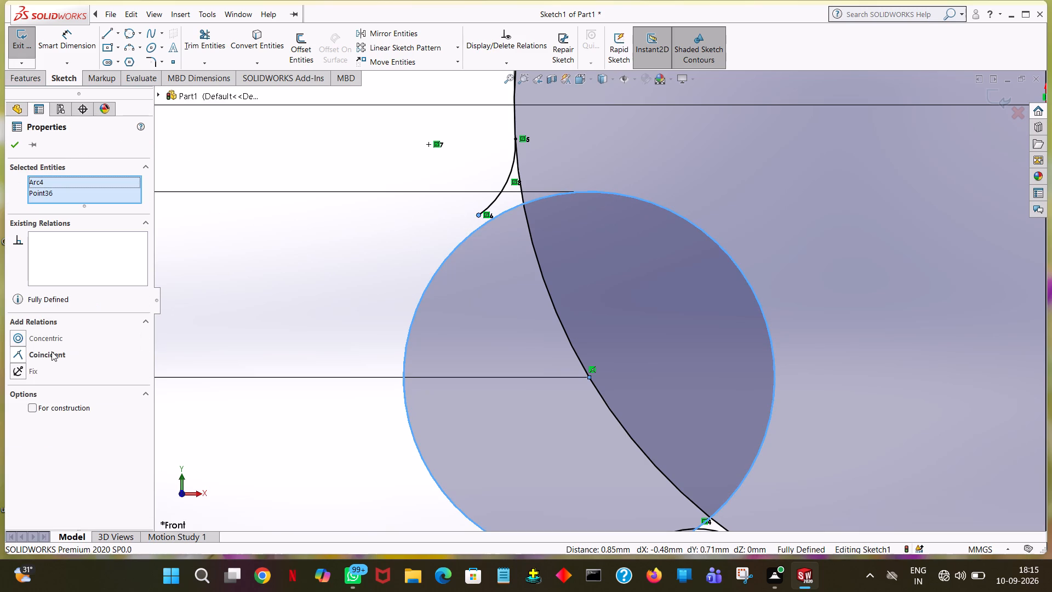
{"action": "left_click", "coordinate": [52, 351]}
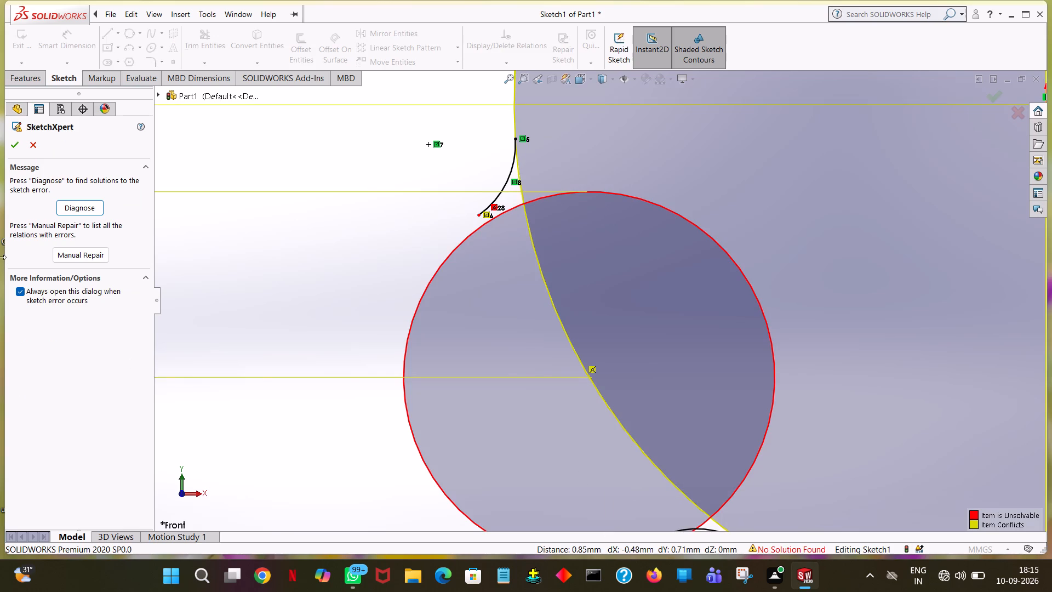
{"action": "left_click", "coordinate": [40, 148]}
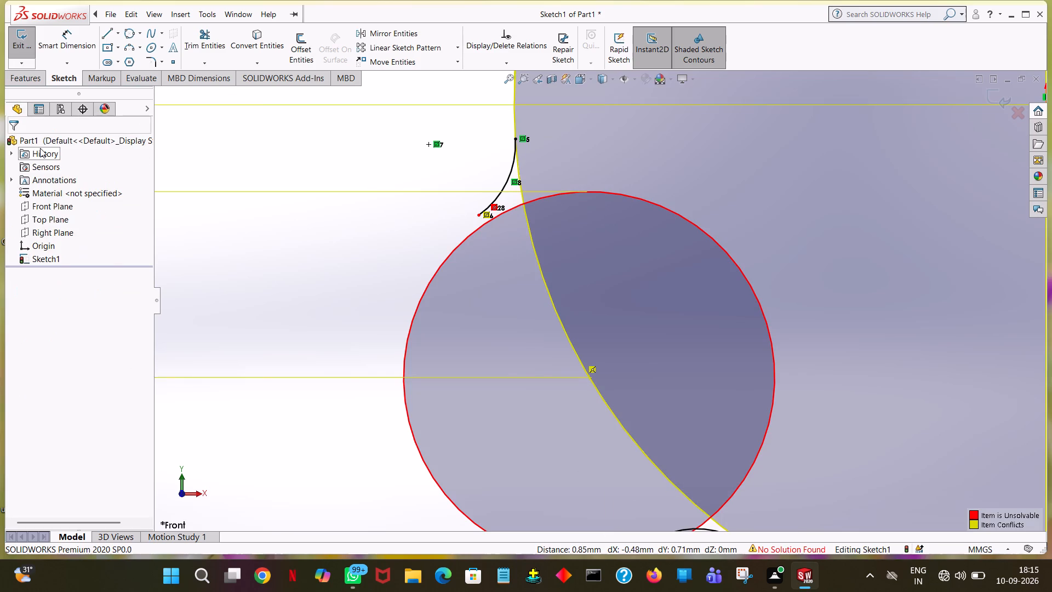
{"action": "key", "text": "Escape"}
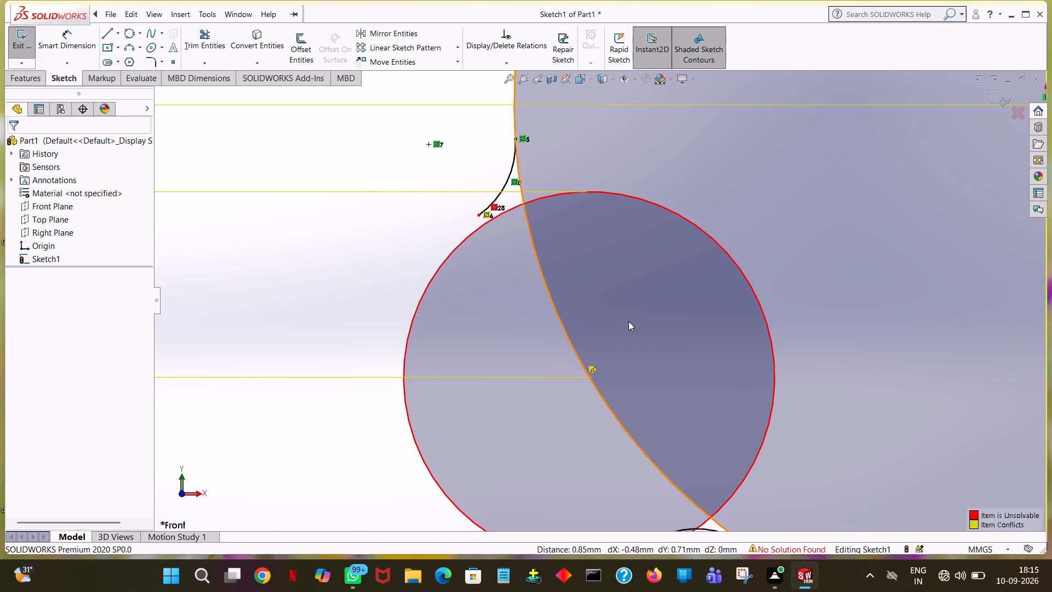
{"action": "left_click", "coordinate": [182, 124]}
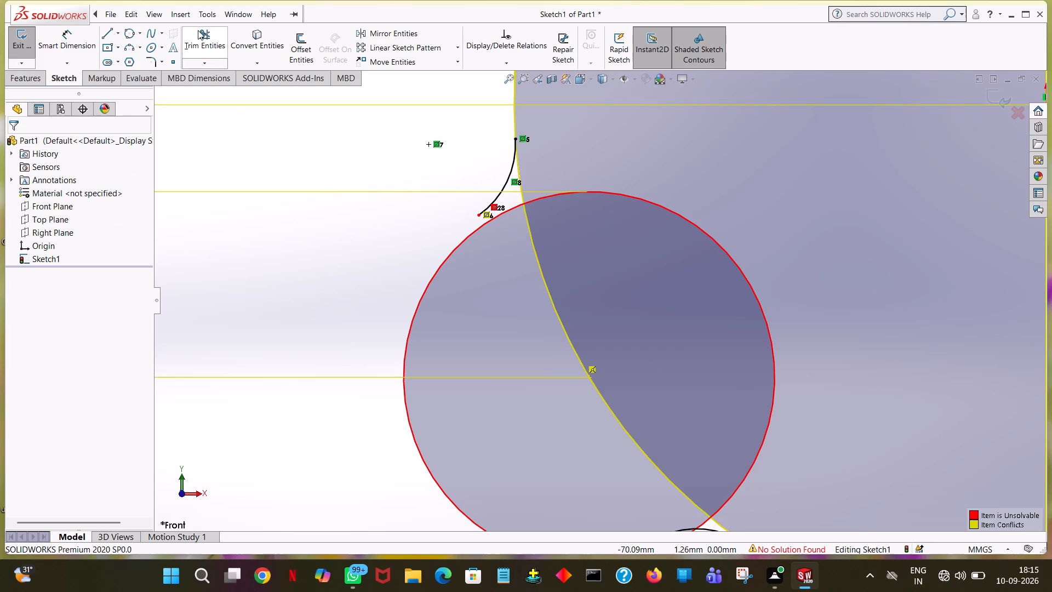
Undo the coincident relation between the mirrored blend arc's free end and the lower-left small circle.
{"action": "left_click", "coordinate": [226, 136]}
{"action": "left_click", "coordinate": [68, 82]}
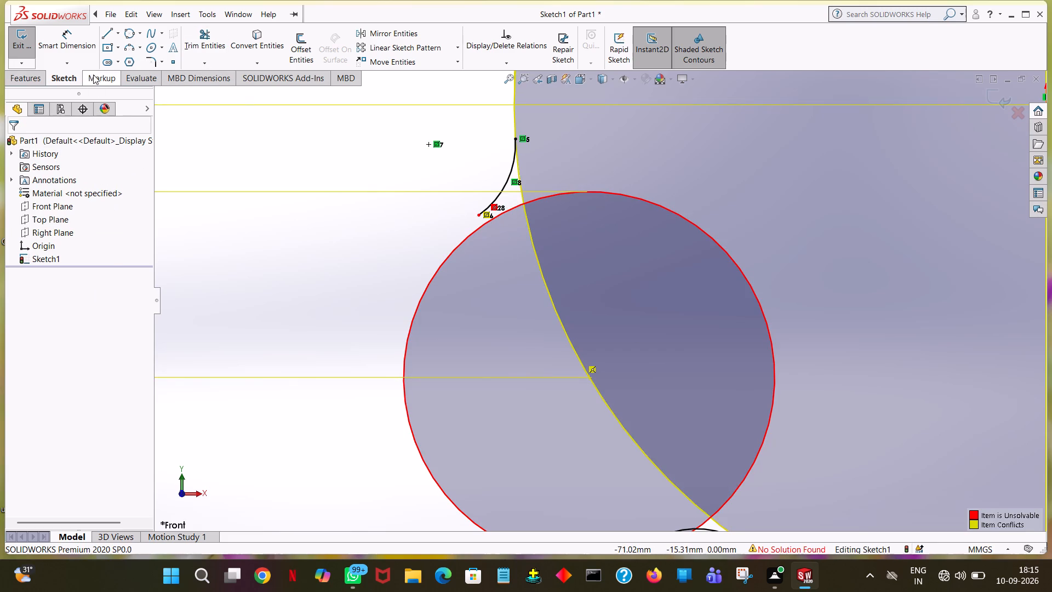
{"action": "left_click", "coordinate": [65, 83]}
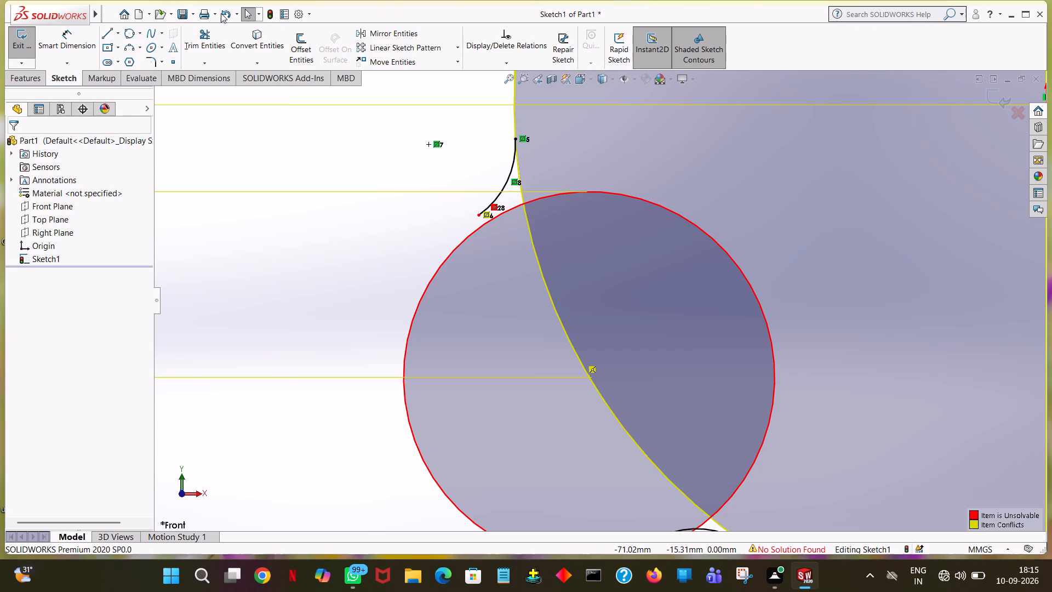
{"action": "left_click", "coordinate": [221, 13]}
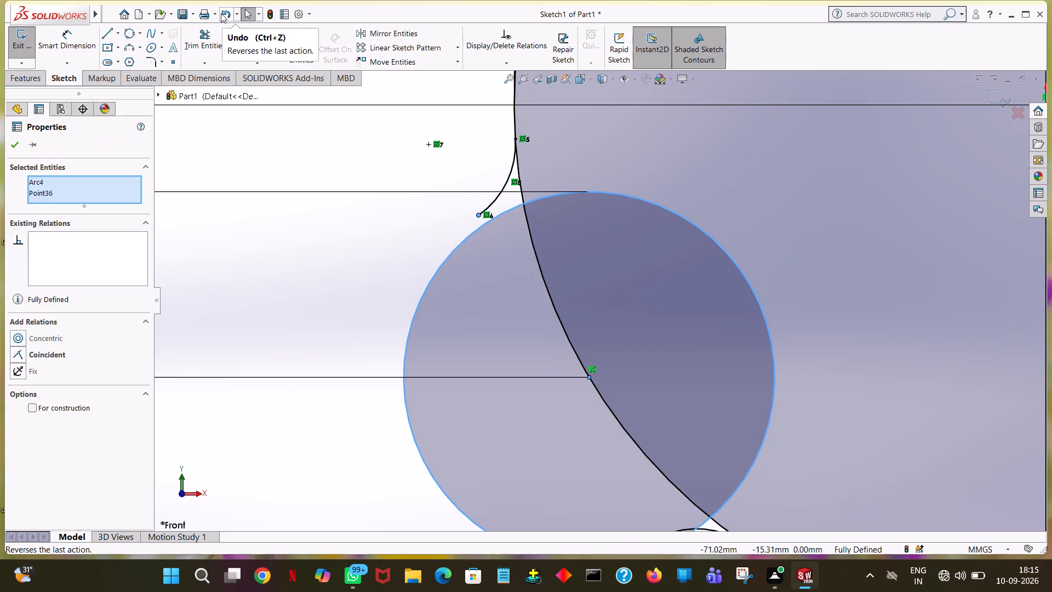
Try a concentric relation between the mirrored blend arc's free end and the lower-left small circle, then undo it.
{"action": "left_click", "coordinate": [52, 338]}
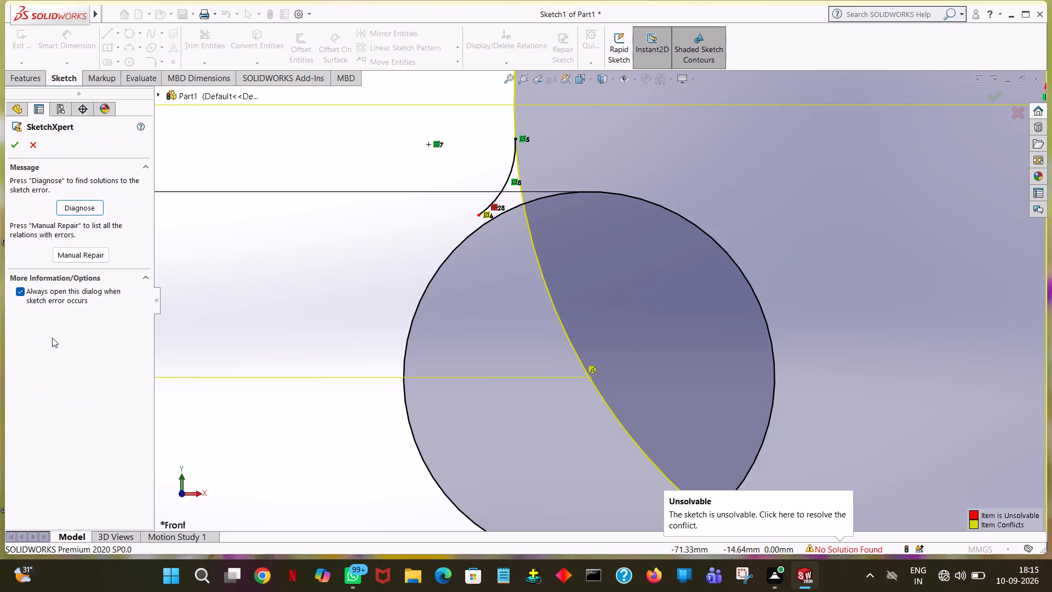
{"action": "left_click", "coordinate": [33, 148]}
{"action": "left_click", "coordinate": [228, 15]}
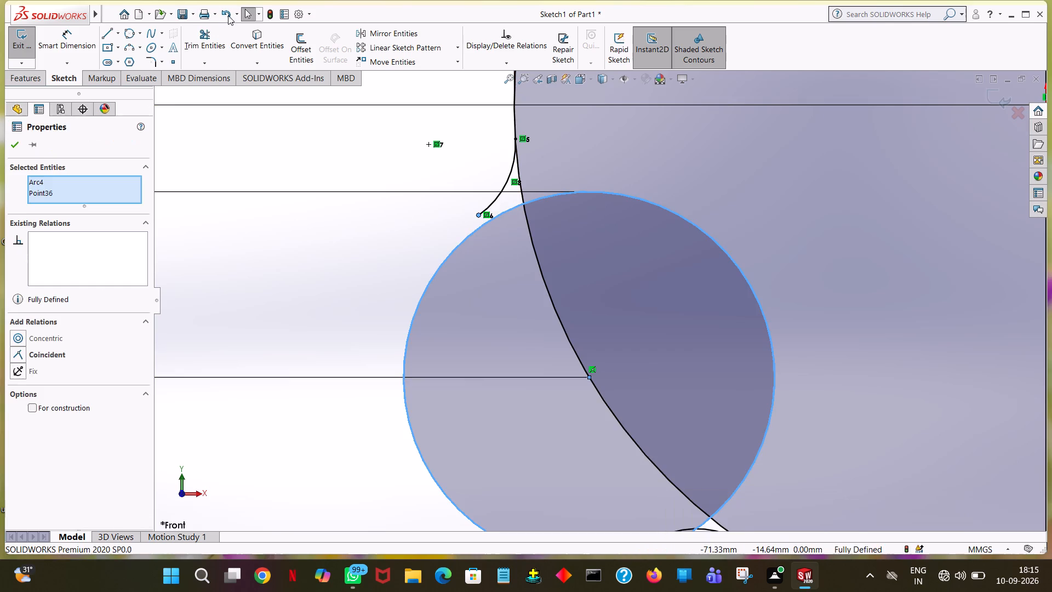
Undo the mirroring of the blend arcs about the vertical centre line.
{"action": "left_click", "coordinate": [228, 15]}
{"action": "left_click", "coordinate": [346, 219]}
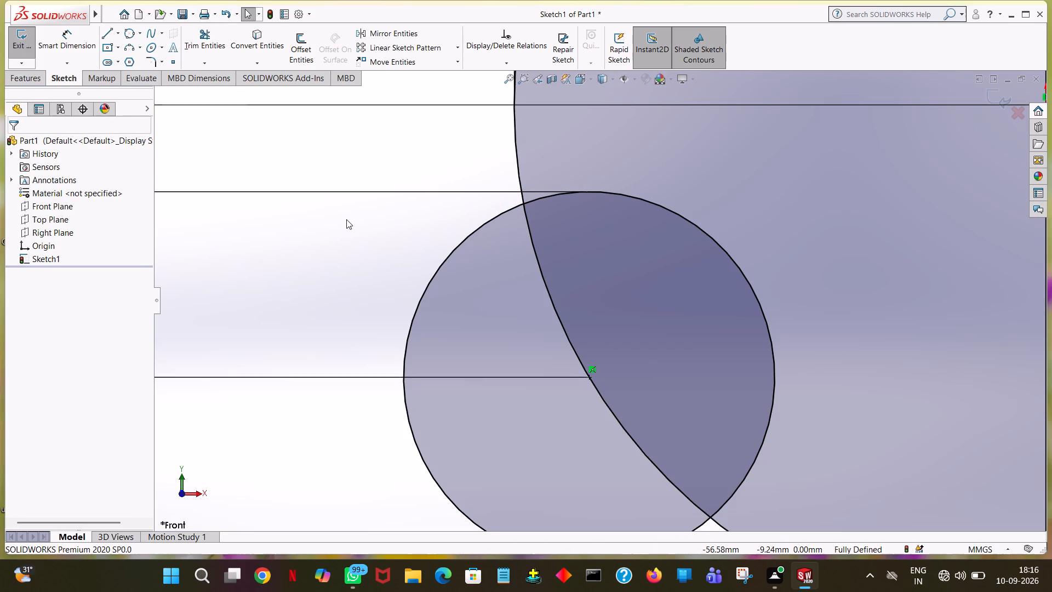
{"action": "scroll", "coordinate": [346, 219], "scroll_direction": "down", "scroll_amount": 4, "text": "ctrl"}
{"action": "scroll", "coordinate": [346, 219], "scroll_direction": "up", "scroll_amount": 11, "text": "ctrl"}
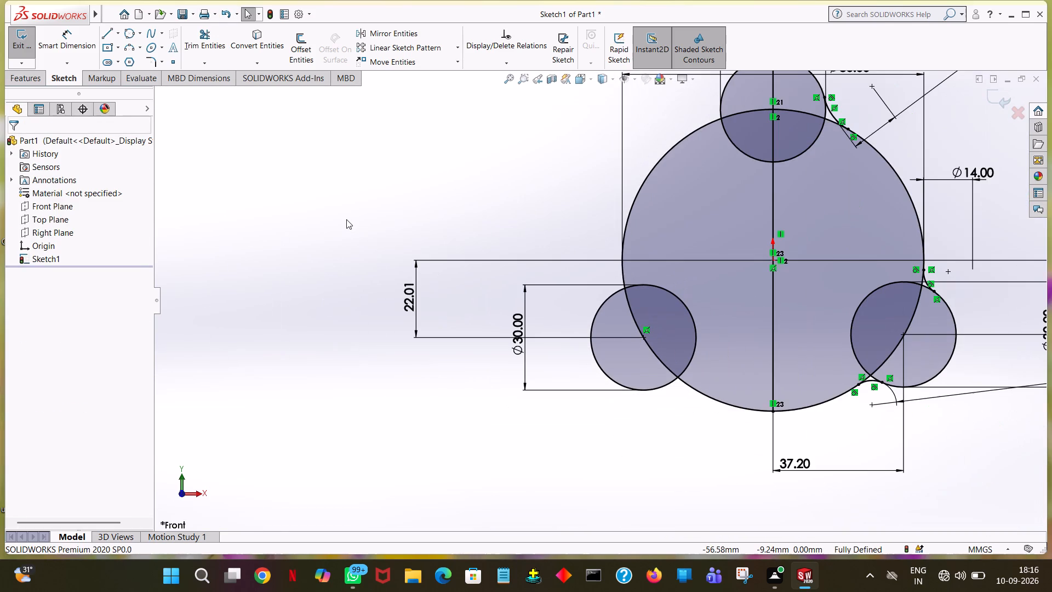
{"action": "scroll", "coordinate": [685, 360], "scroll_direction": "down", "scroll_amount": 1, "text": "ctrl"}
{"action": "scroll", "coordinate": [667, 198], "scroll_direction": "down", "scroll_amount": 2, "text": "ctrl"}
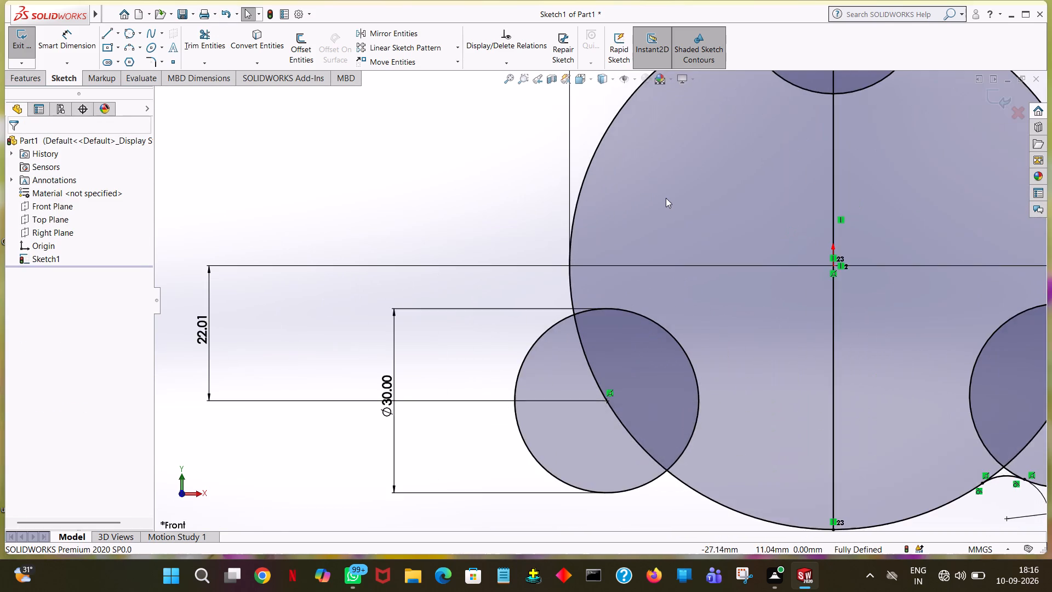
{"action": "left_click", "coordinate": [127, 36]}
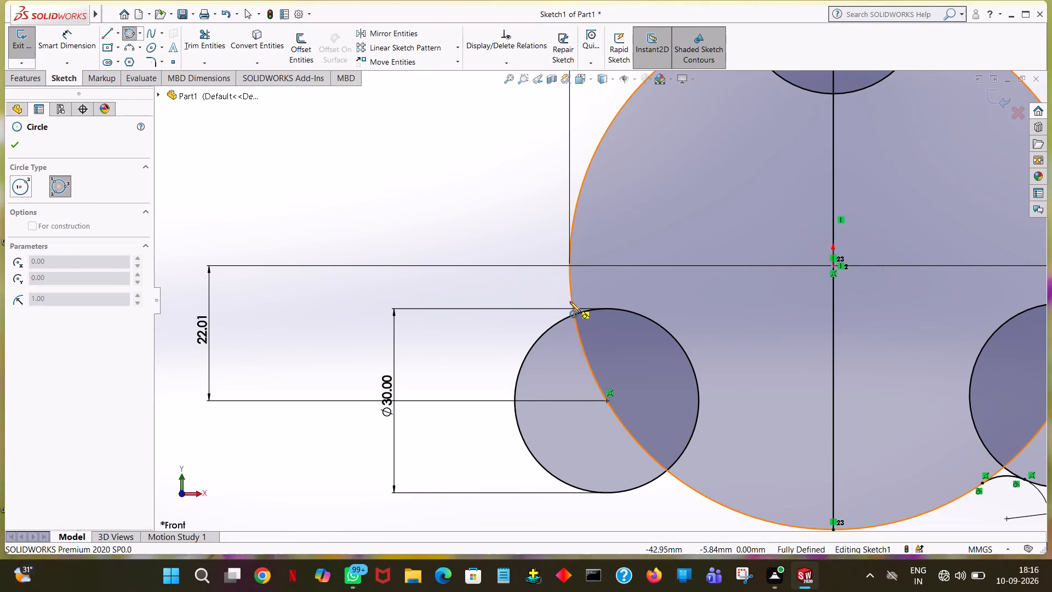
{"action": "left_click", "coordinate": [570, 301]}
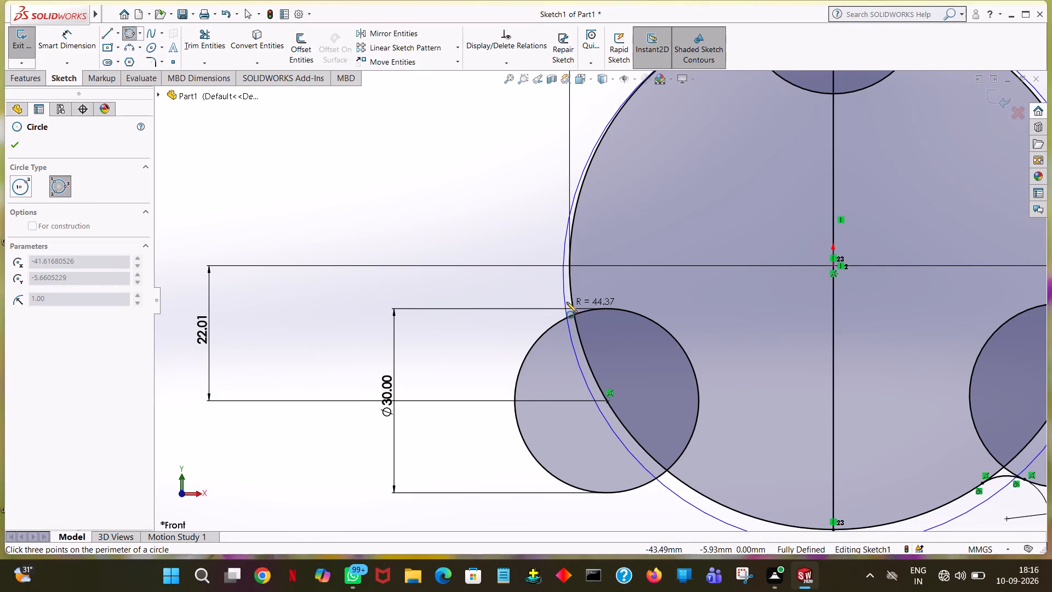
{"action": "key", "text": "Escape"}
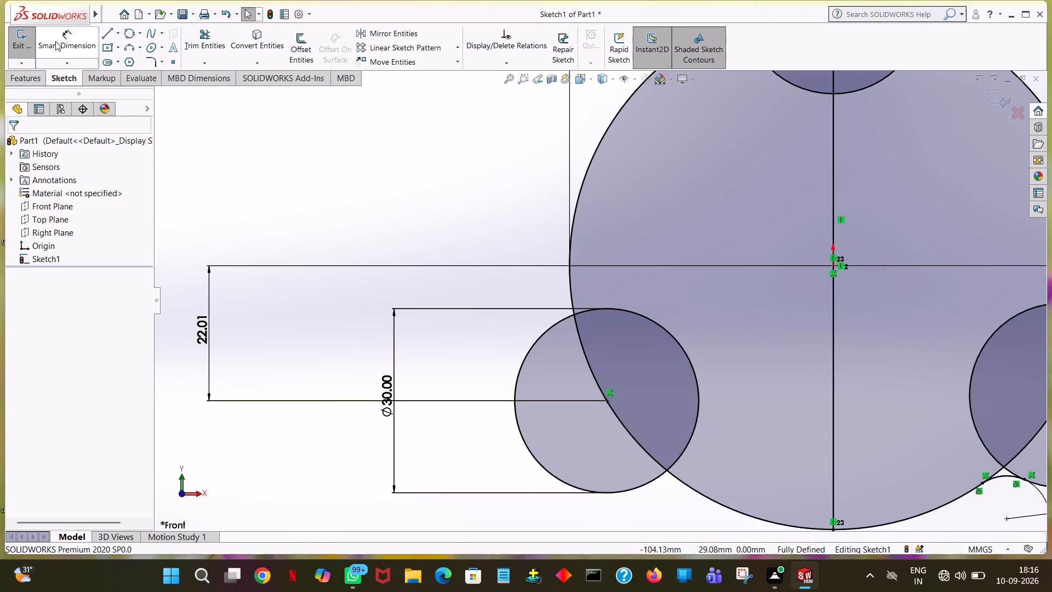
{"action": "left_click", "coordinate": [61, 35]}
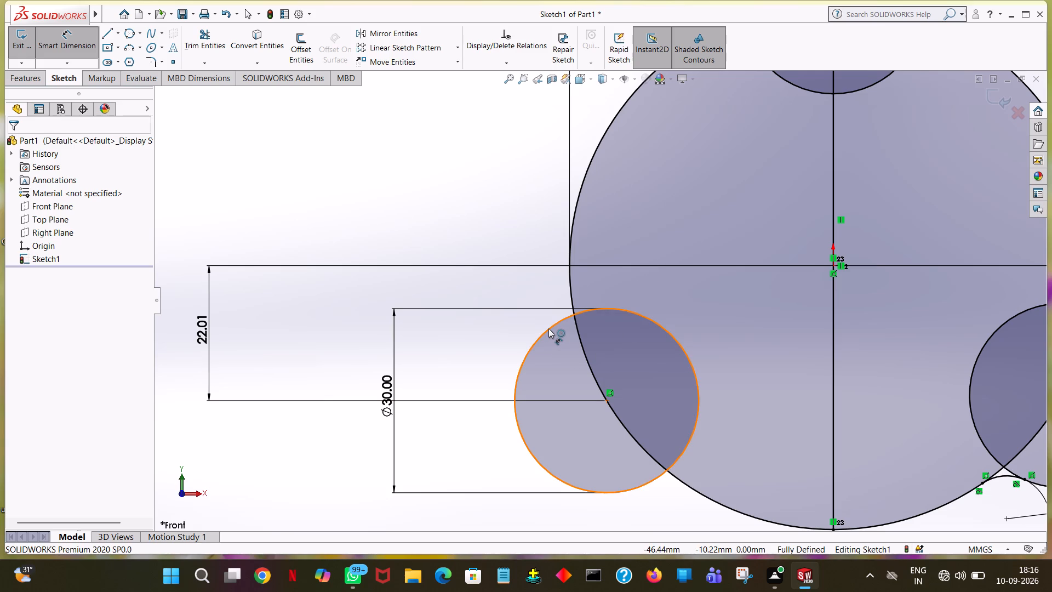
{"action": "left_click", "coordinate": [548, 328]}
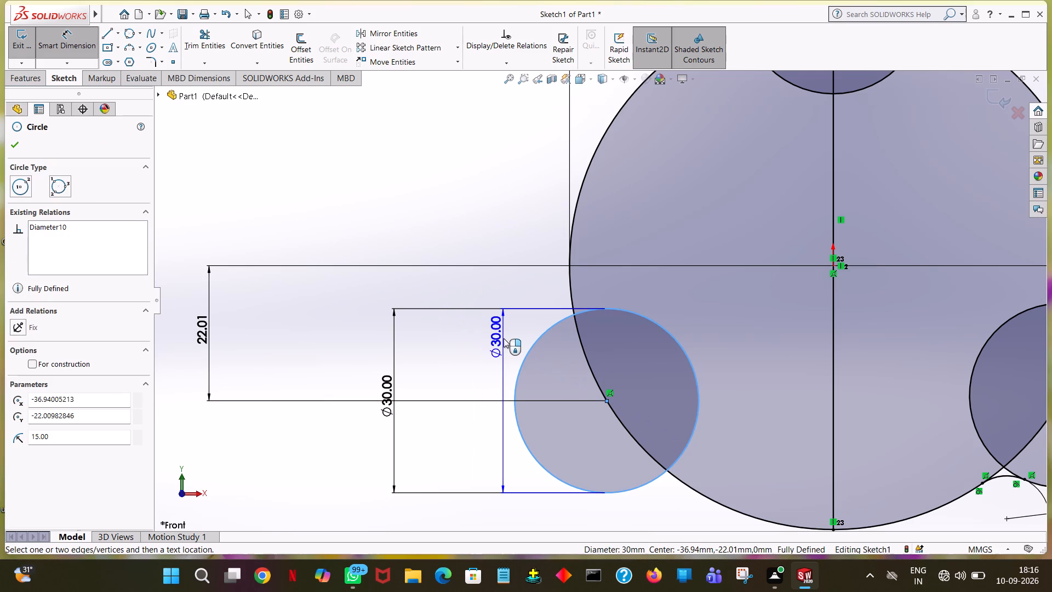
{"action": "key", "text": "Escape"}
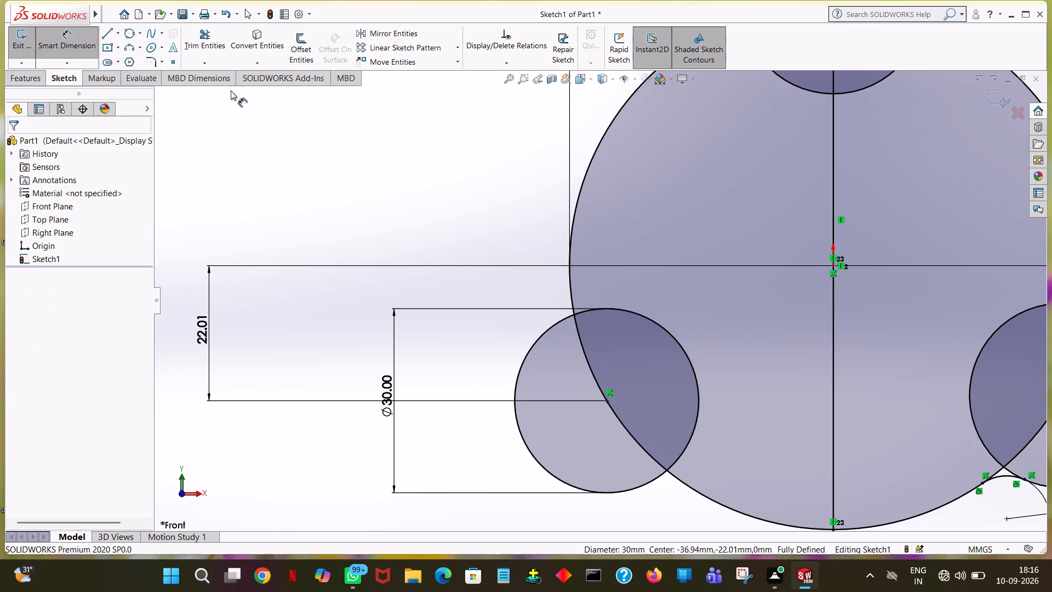
Sketch a perimeter circle of radius 7 mm tangent to the large circle and the upper side of the lower-left small circle.
{"action": "left_click", "coordinate": [127, 32]}
{"action": "left_click", "coordinate": [540, 337]}
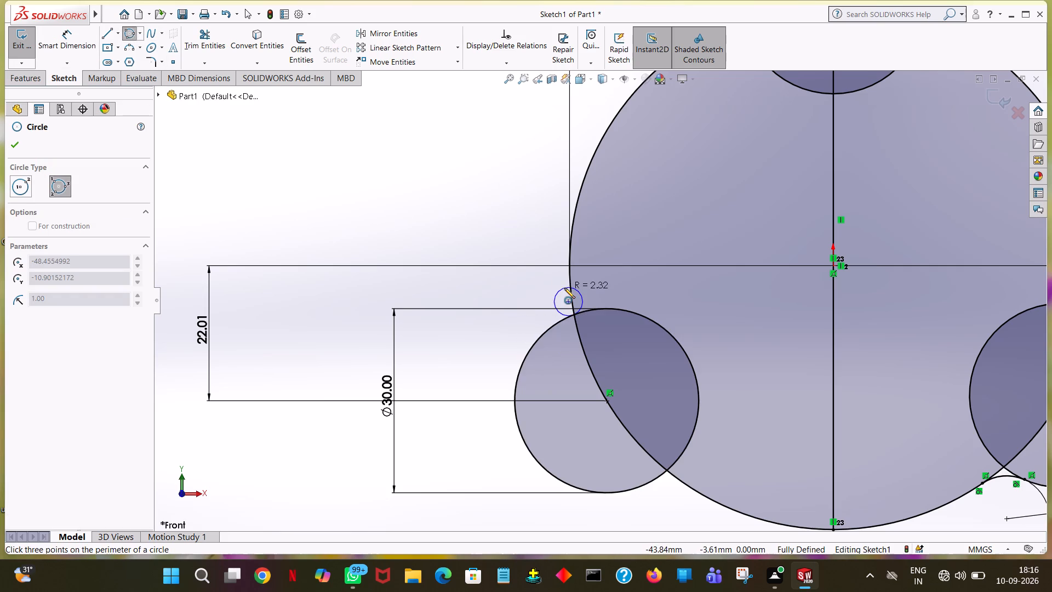
{"action": "left_click", "coordinate": [568, 276]}
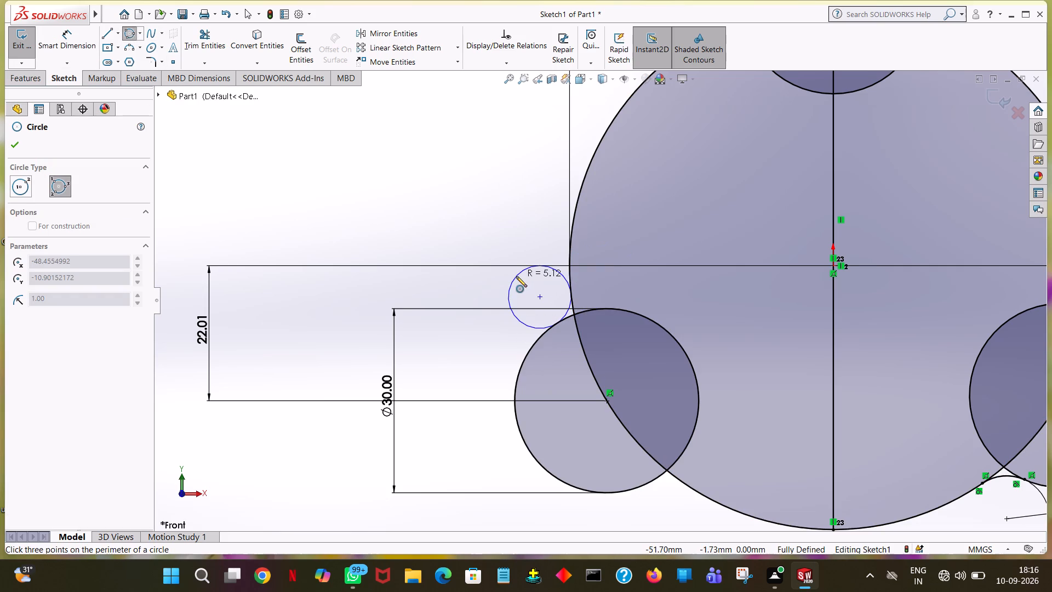
{"action": "left_click", "coordinate": [516, 276]}
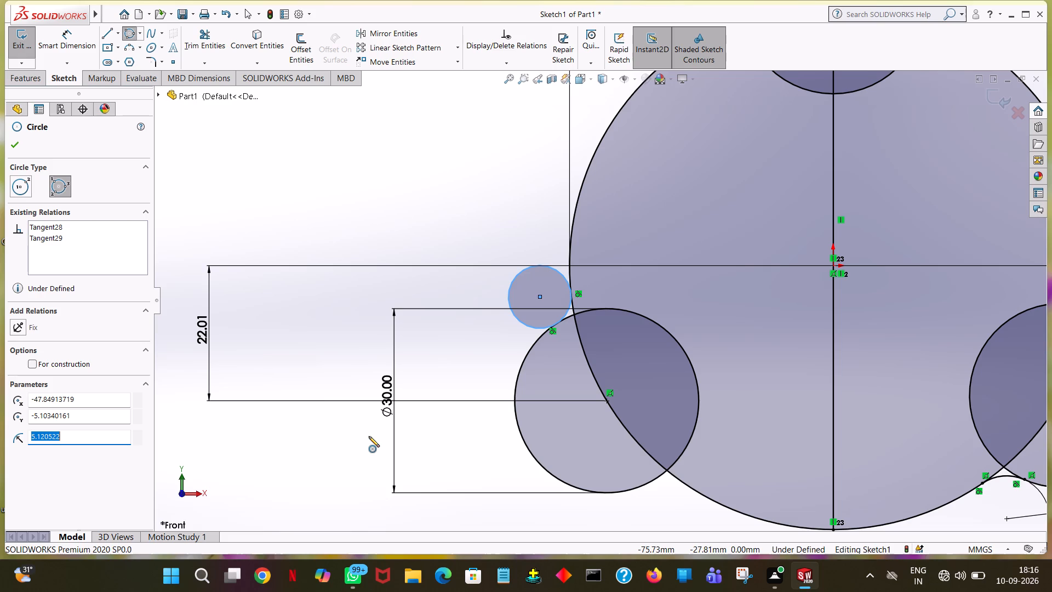
{"action": "key", "text": "7"}
{"action": "key", "text": "Return"}
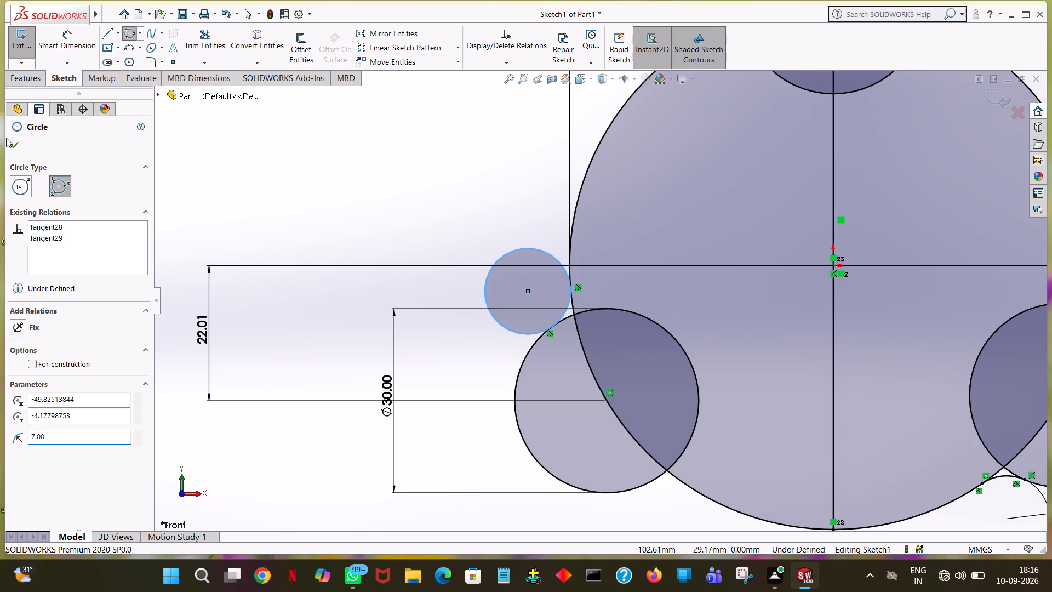
{"action": "left_click", "coordinate": [10, 146]}
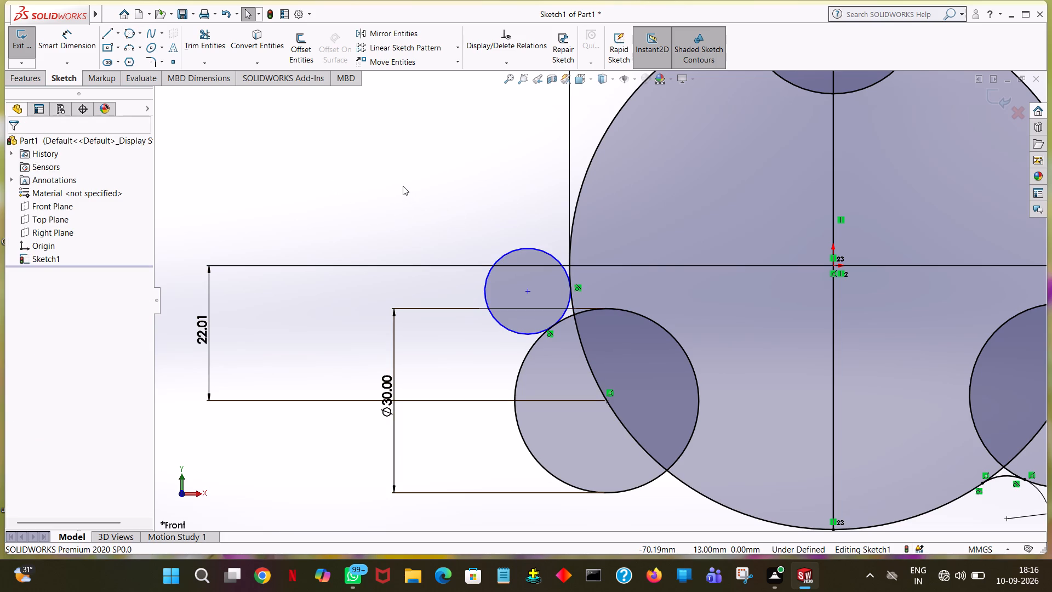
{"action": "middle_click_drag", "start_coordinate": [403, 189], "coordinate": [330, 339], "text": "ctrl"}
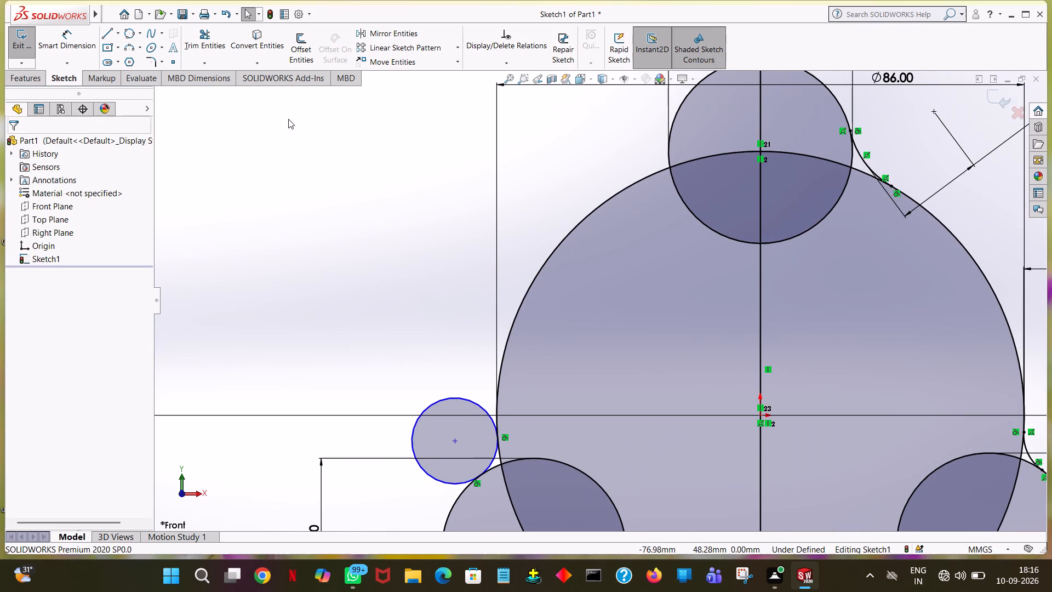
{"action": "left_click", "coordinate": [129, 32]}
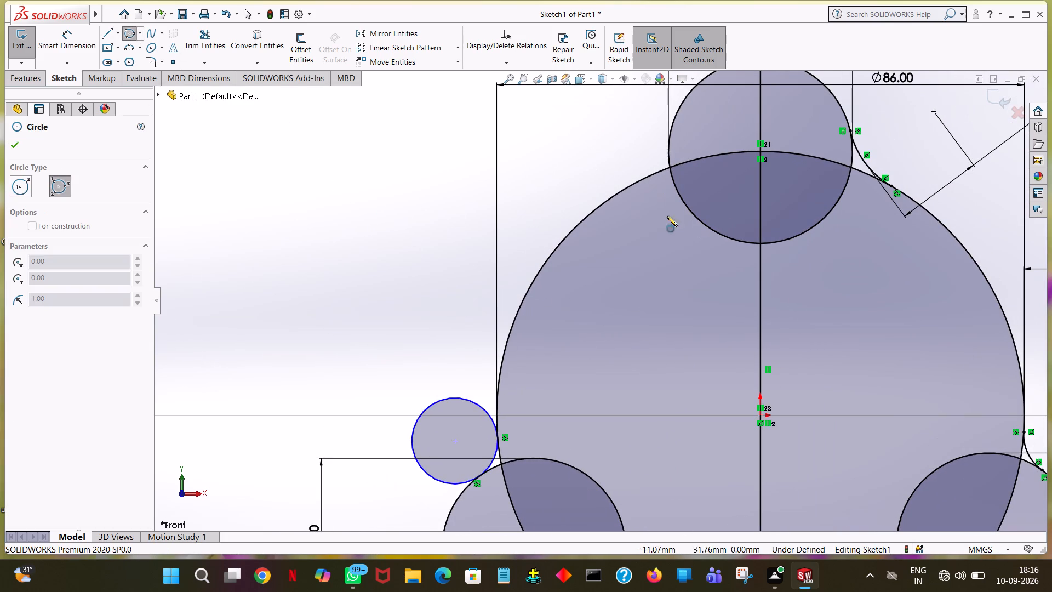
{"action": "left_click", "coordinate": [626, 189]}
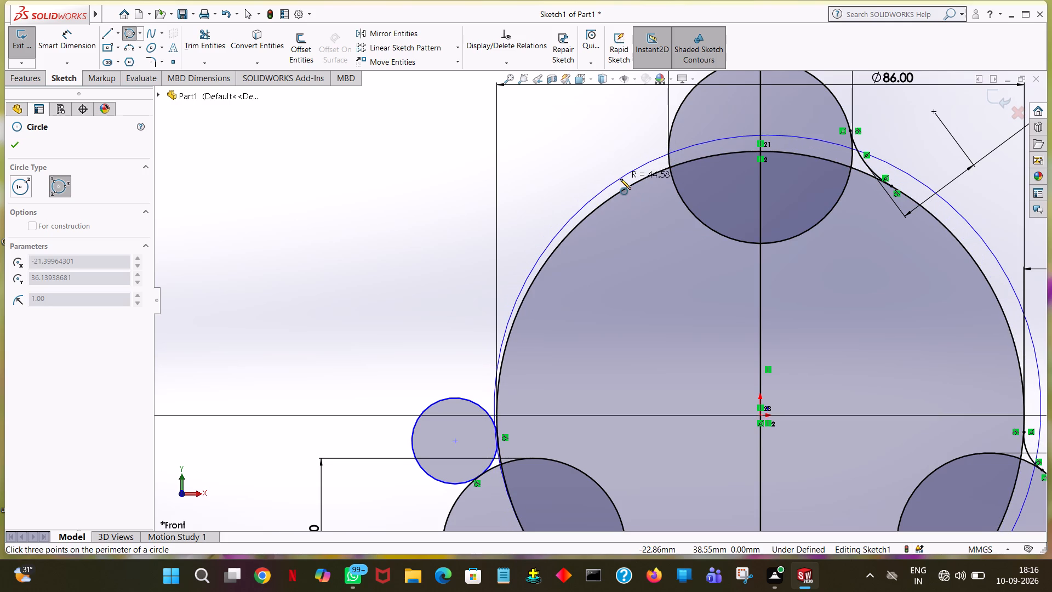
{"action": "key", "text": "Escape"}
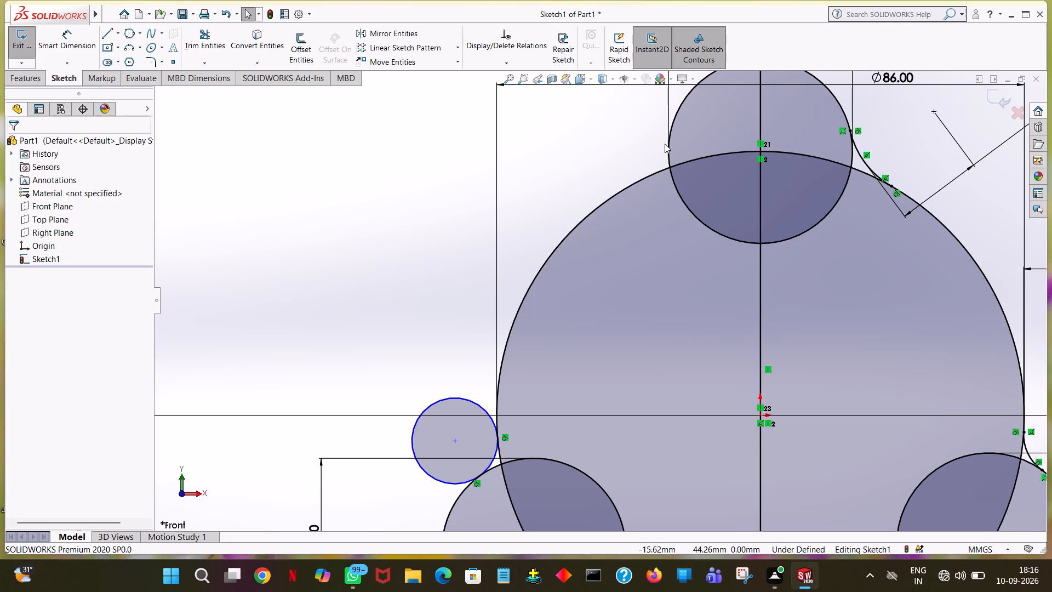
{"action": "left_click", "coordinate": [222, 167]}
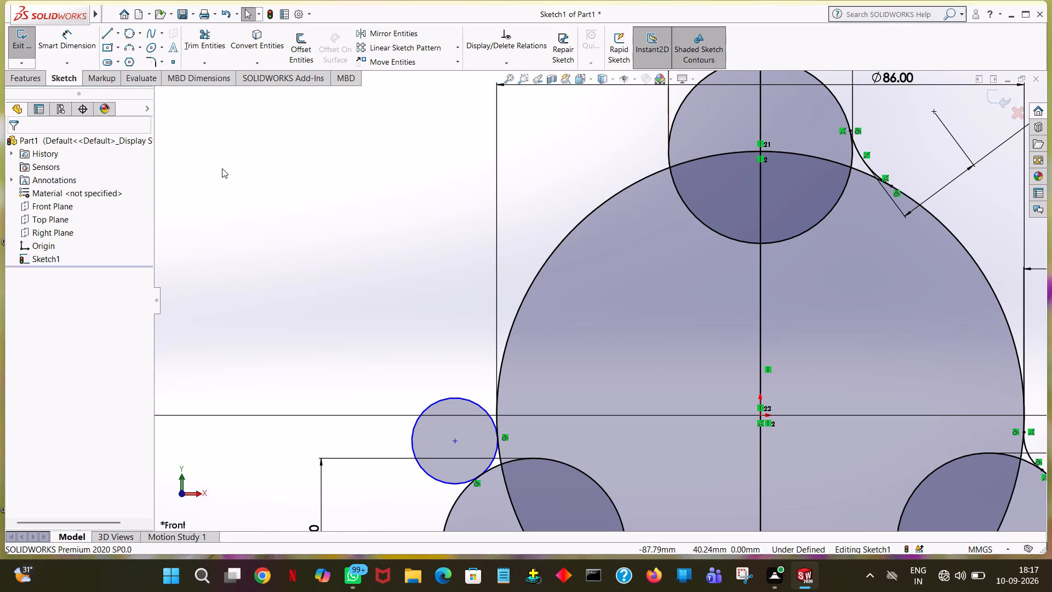
Sketch a perimeter circle of about 6 mm radius tangent to the left side of the top small circle and the large circle.
{"action": "left_click", "coordinate": [129, 30]}
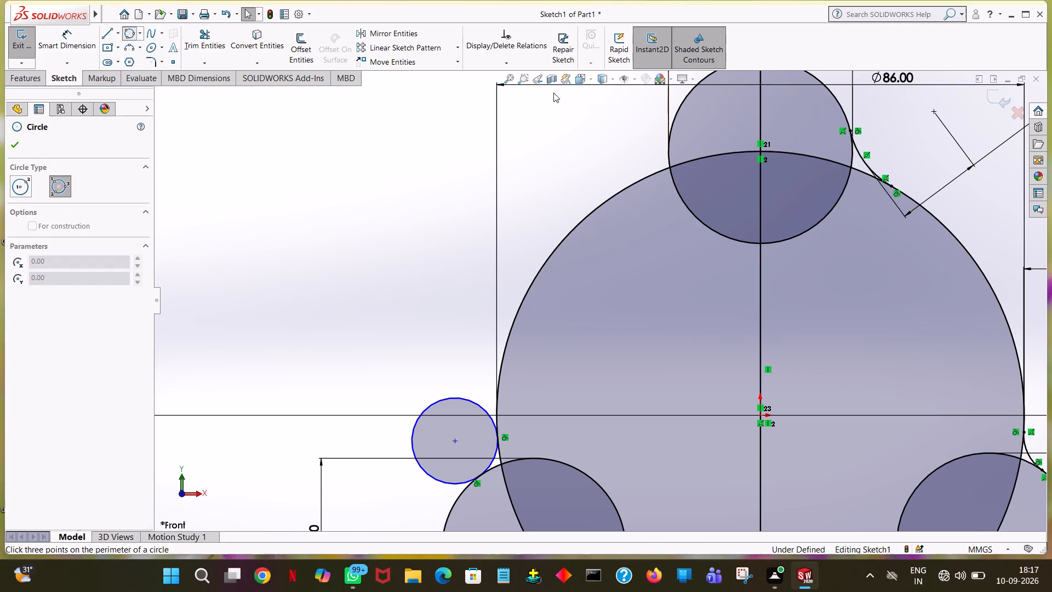
{"action": "left_click", "coordinate": [668, 151]}
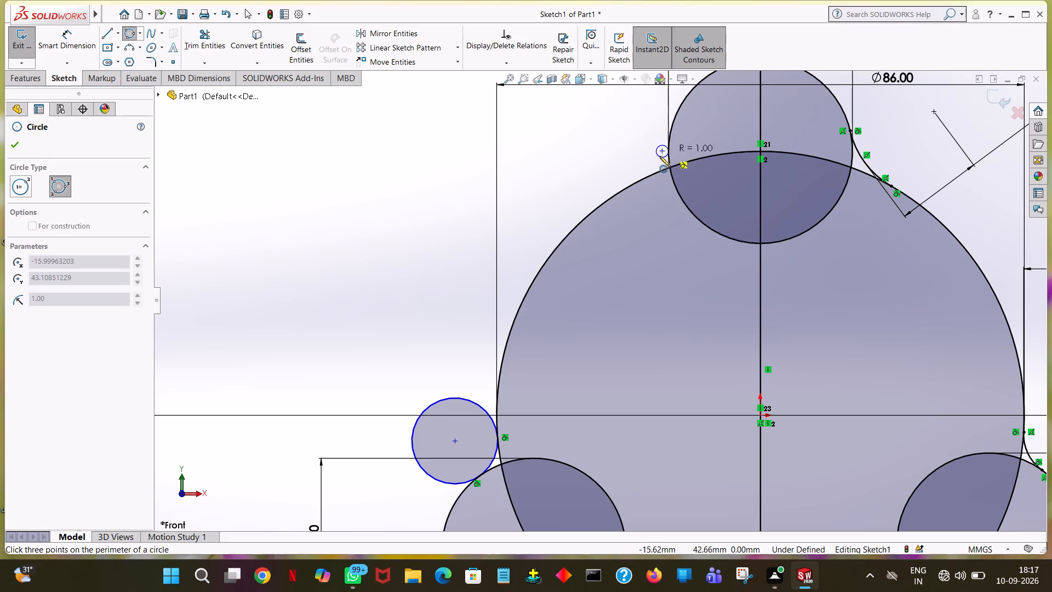
{"action": "left_click", "coordinate": [647, 178]}
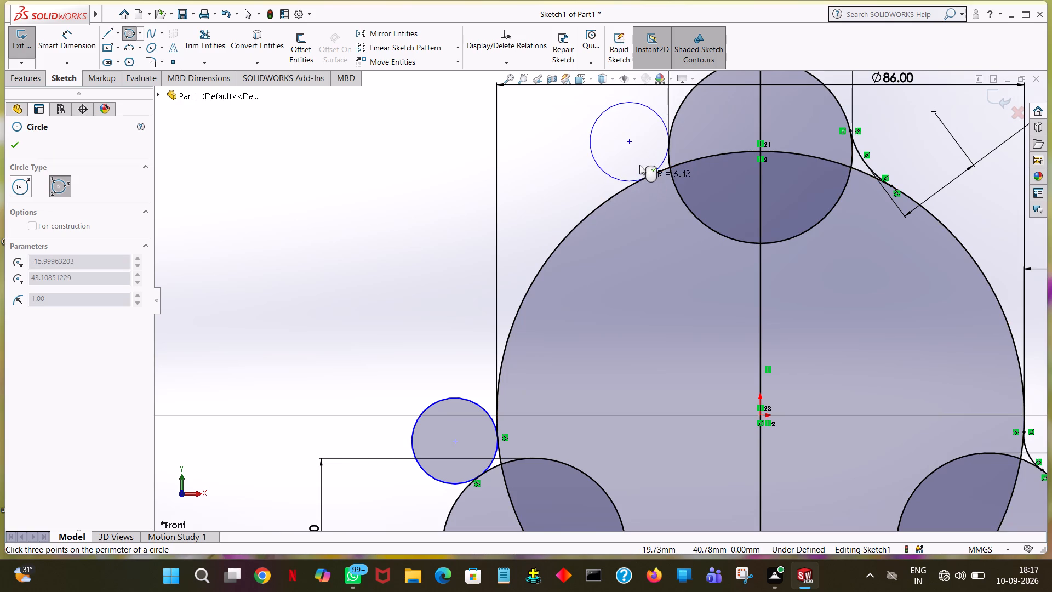
{"action": "left_click", "coordinate": [654, 114]}
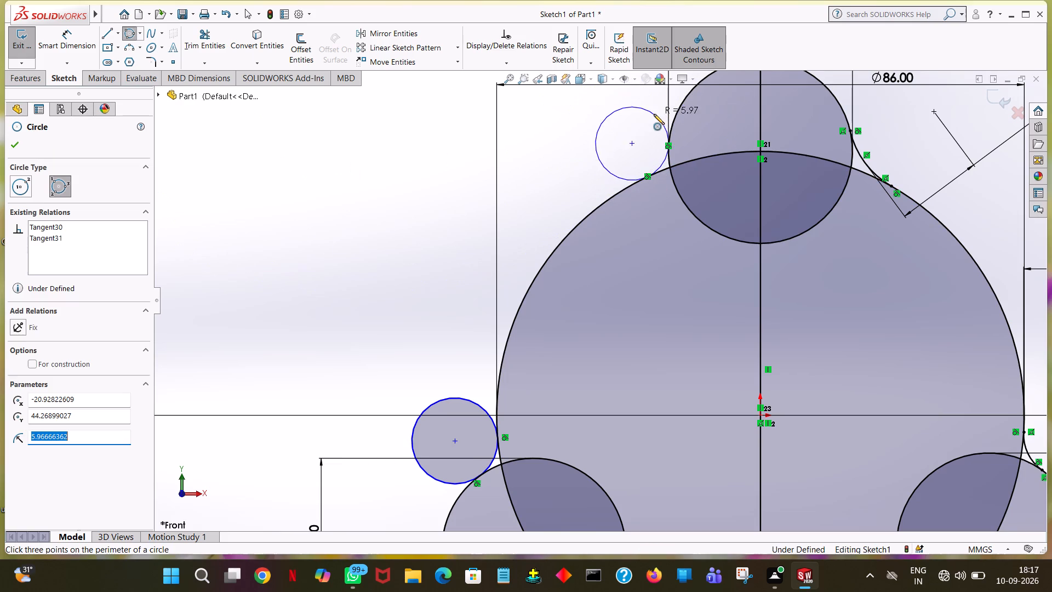
{"action": "left_click", "coordinate": [14, 145]}
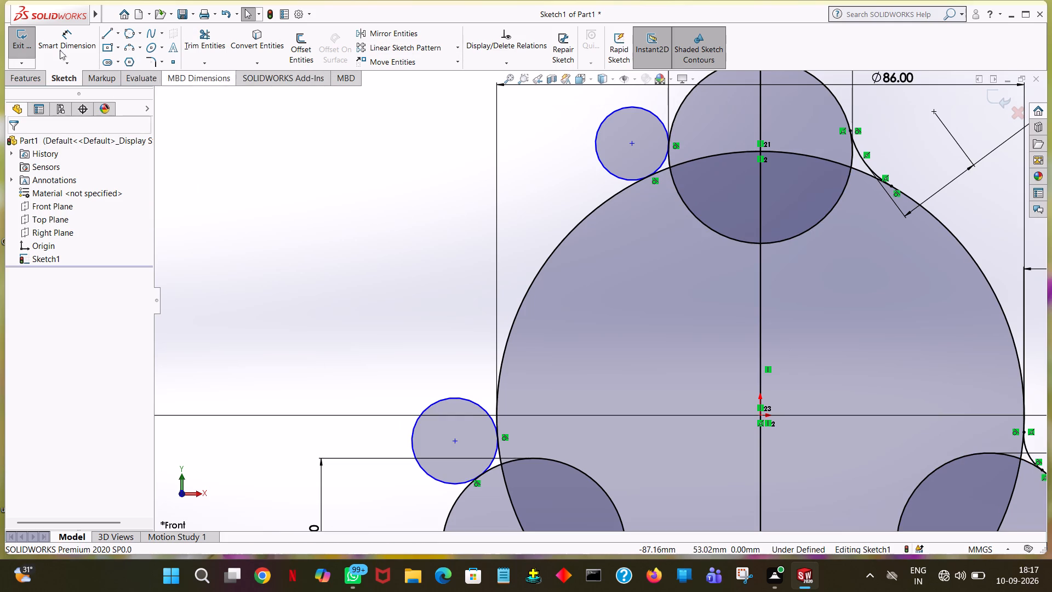
Dimension the diameter of the new tangent circle beside the top small circle at 14 mm.
{"action": "left_click", "coordinate": [46, 31]}
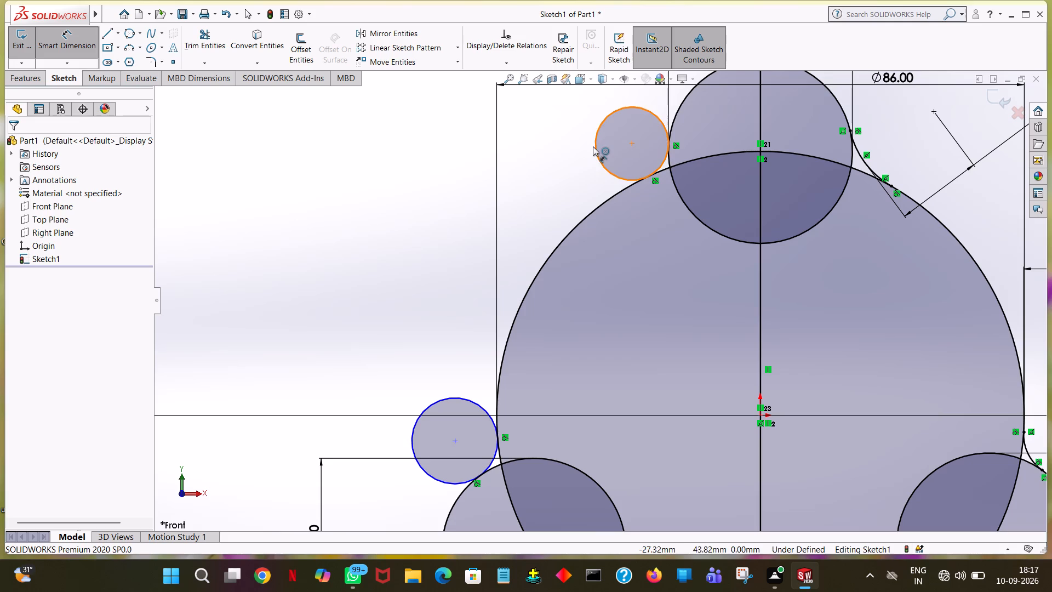
{"action": "left_click", "coordinate": [593, 146]}
{"action": "left_click", "coordinate": [444, 137]}
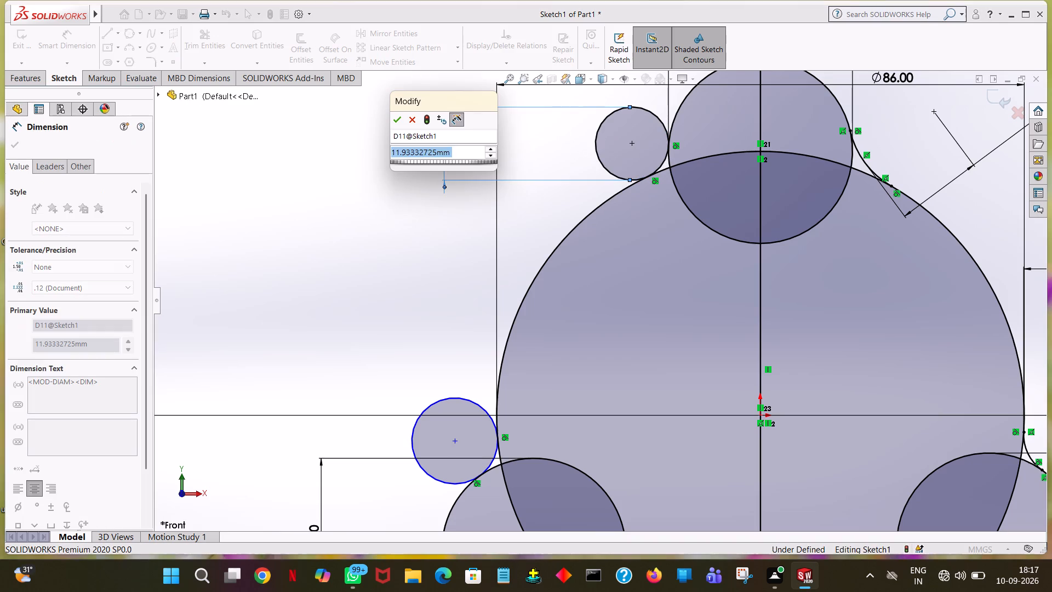
{"action": "type", "text": "14"}
{"action": "key", "text": "Return"}
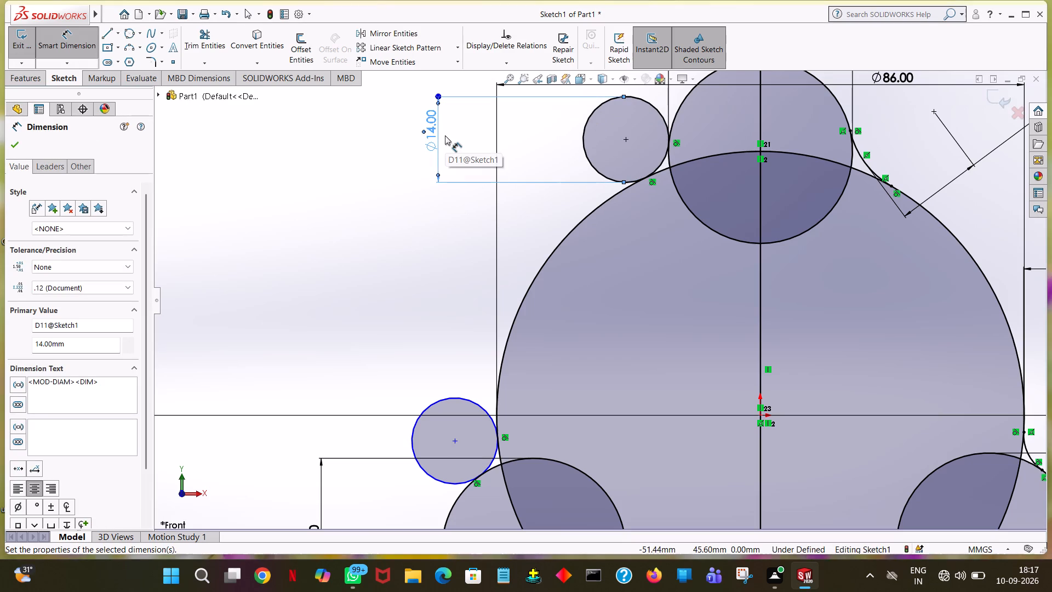
{"action": "left_click", "coordinate": [390, 210]}
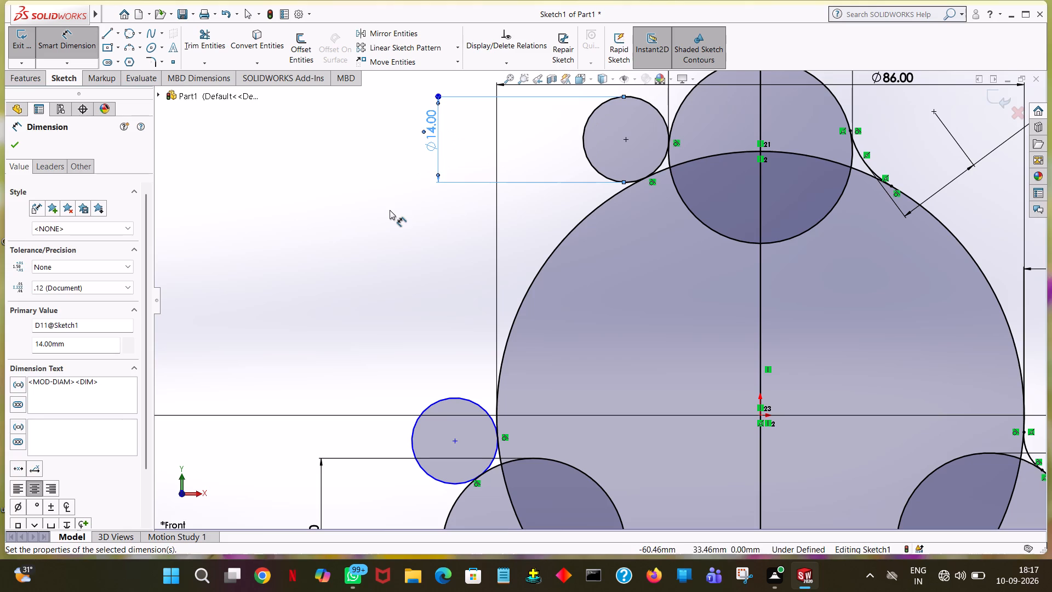
Dimension the diameter of the tangent circle above the lower-left small circle at 14 mm.
{"action": "left_click", "coordinate": [432, 405]}
{"action": "left_click", "coordinate": [416, 326]}
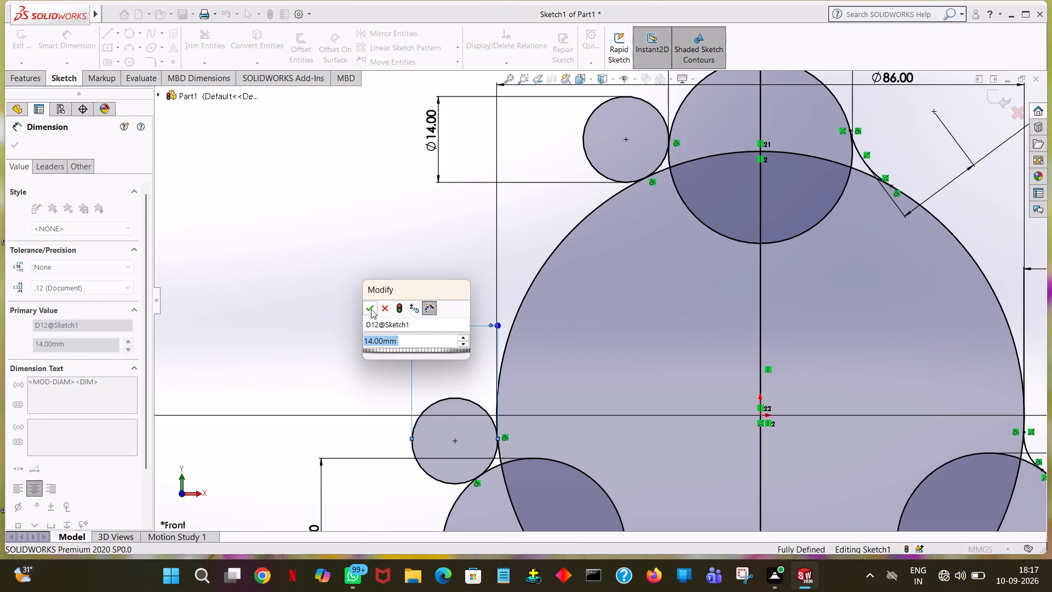
{"action": "left_click", "coordinate": [371, 309]}
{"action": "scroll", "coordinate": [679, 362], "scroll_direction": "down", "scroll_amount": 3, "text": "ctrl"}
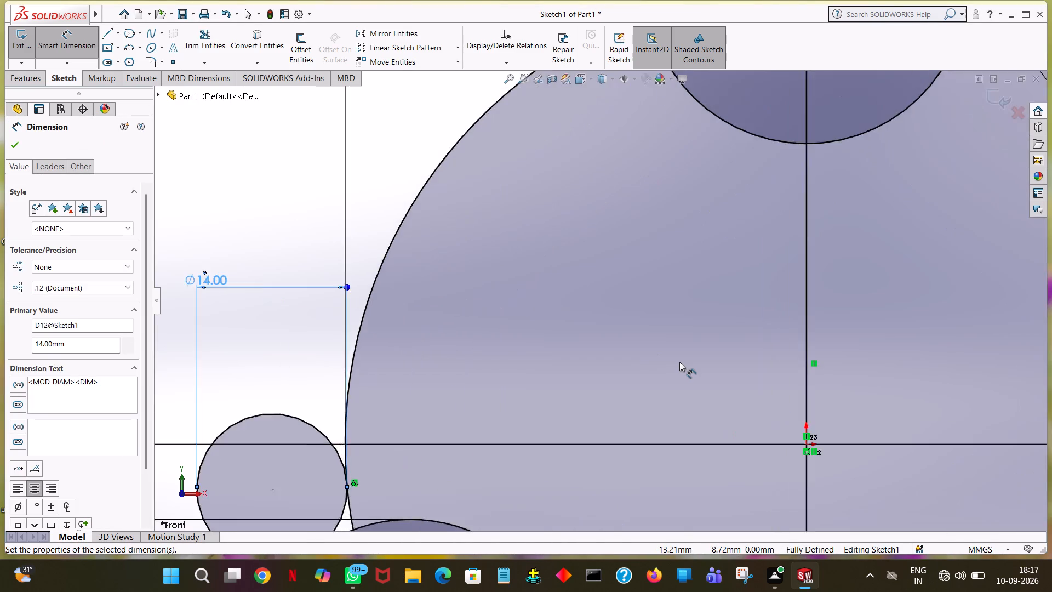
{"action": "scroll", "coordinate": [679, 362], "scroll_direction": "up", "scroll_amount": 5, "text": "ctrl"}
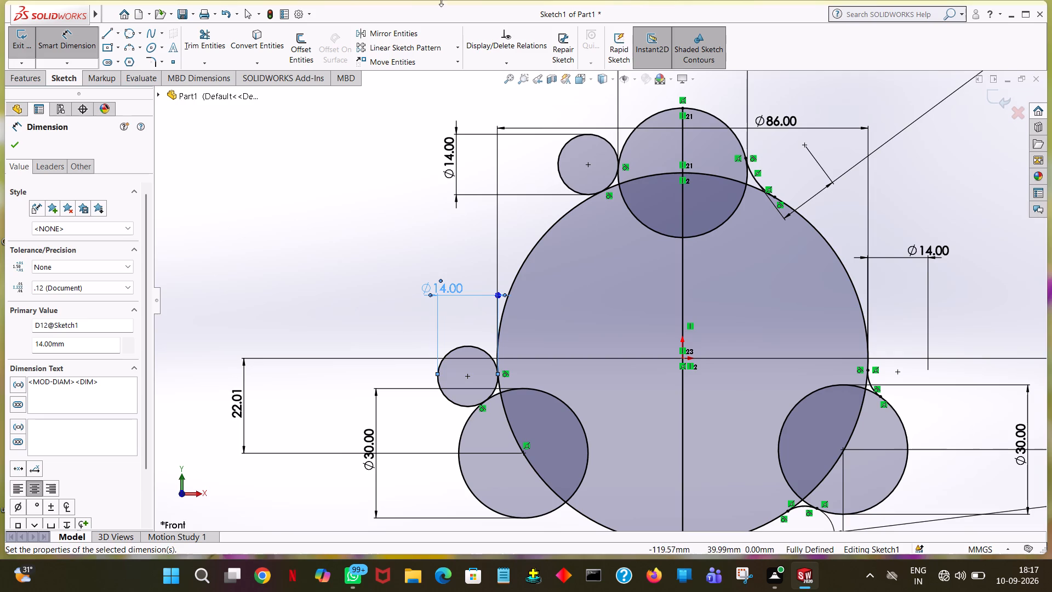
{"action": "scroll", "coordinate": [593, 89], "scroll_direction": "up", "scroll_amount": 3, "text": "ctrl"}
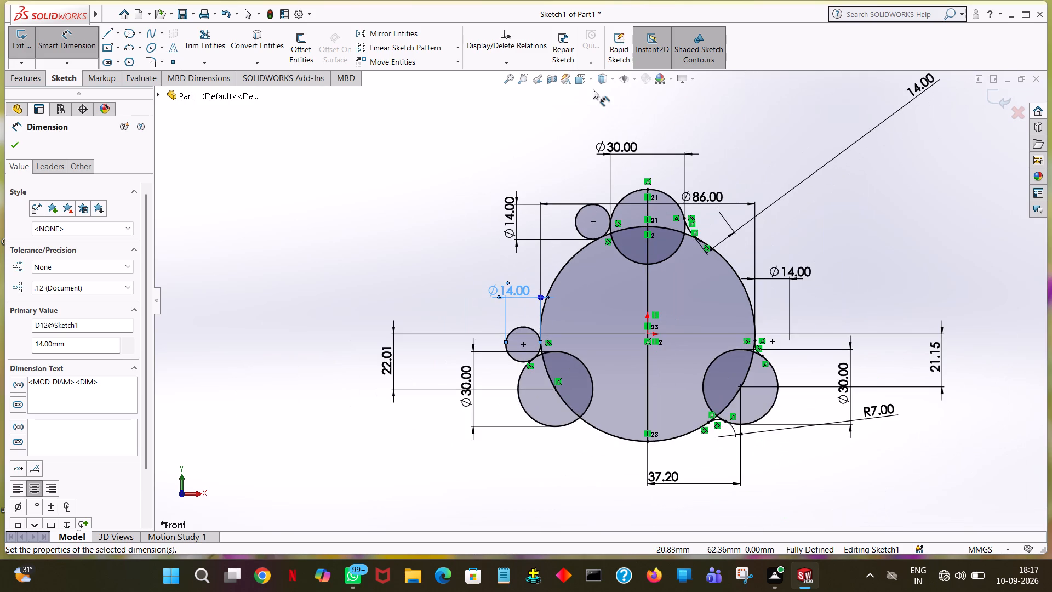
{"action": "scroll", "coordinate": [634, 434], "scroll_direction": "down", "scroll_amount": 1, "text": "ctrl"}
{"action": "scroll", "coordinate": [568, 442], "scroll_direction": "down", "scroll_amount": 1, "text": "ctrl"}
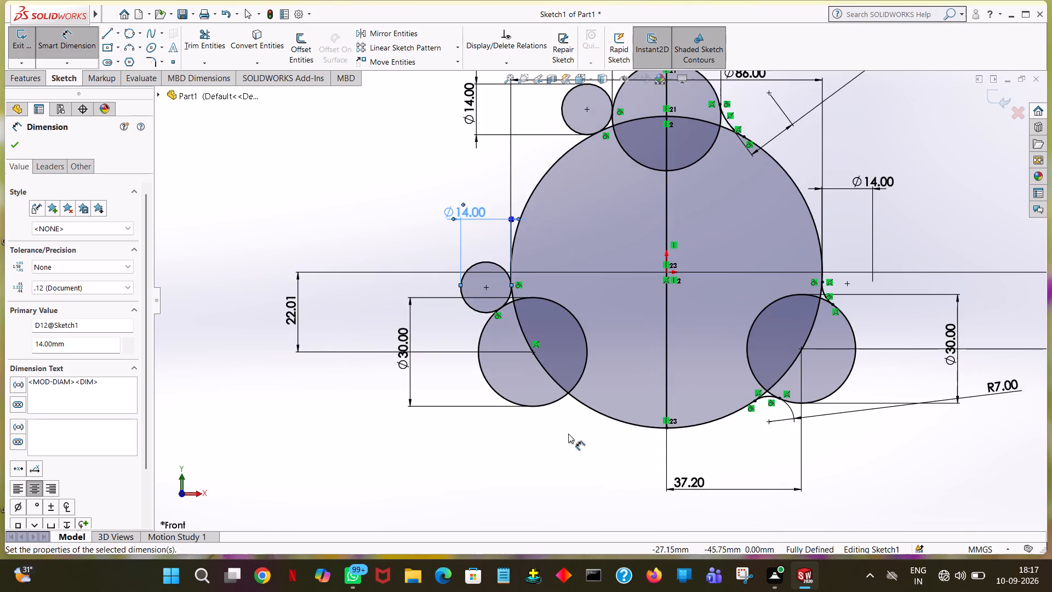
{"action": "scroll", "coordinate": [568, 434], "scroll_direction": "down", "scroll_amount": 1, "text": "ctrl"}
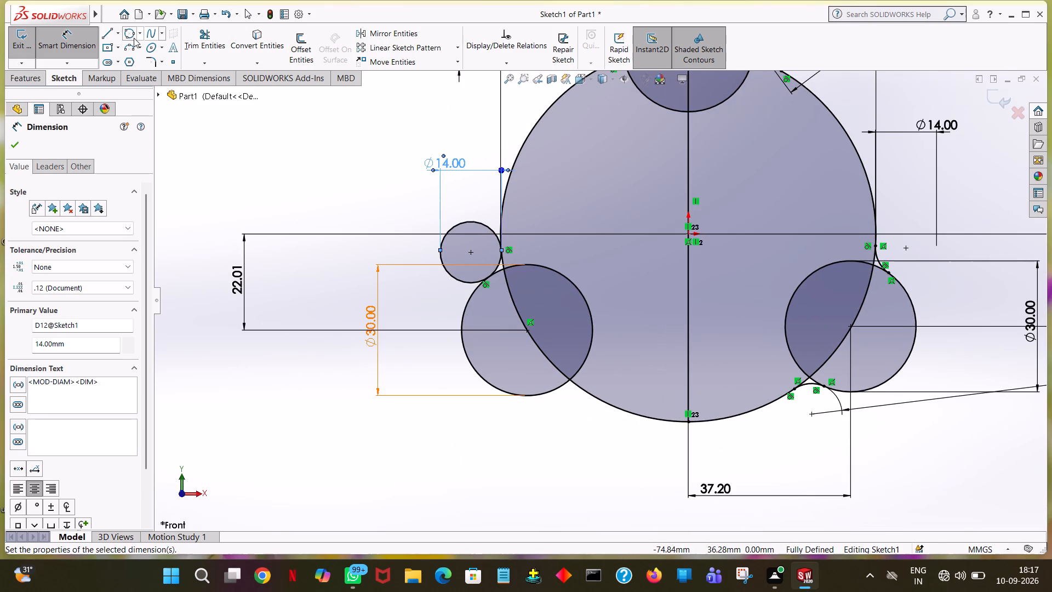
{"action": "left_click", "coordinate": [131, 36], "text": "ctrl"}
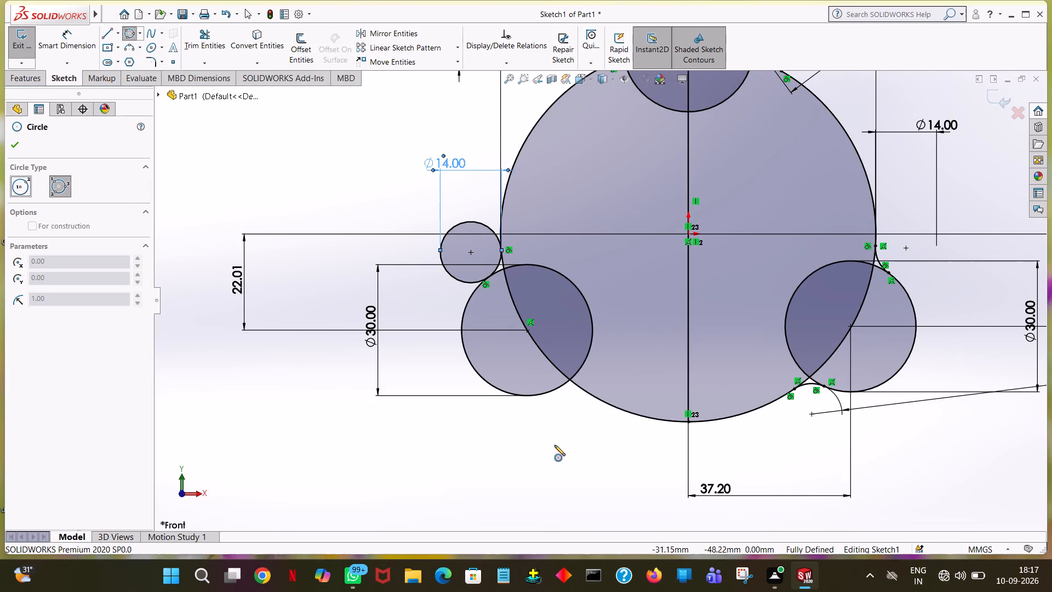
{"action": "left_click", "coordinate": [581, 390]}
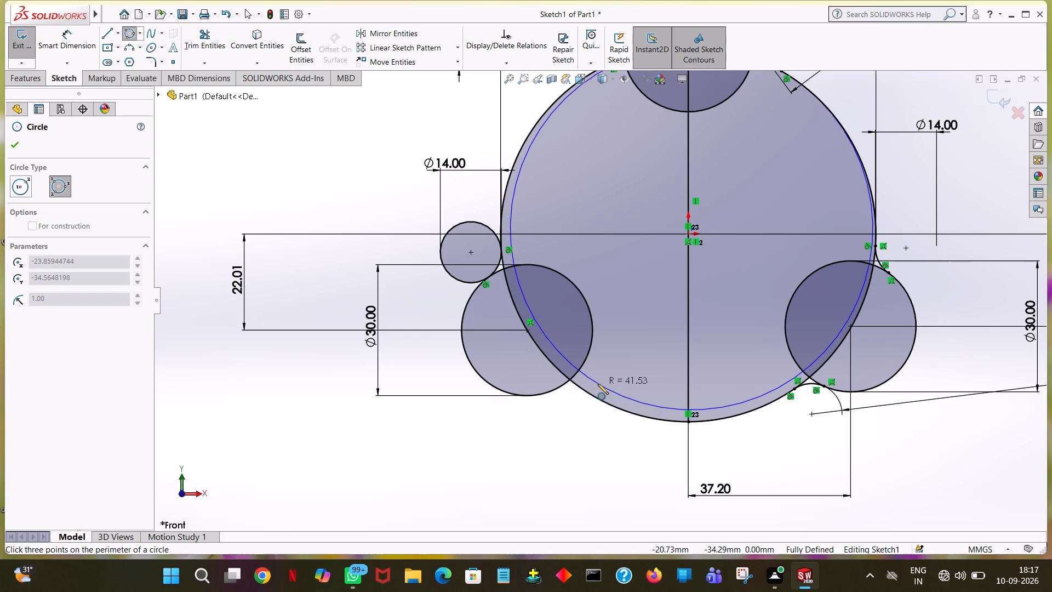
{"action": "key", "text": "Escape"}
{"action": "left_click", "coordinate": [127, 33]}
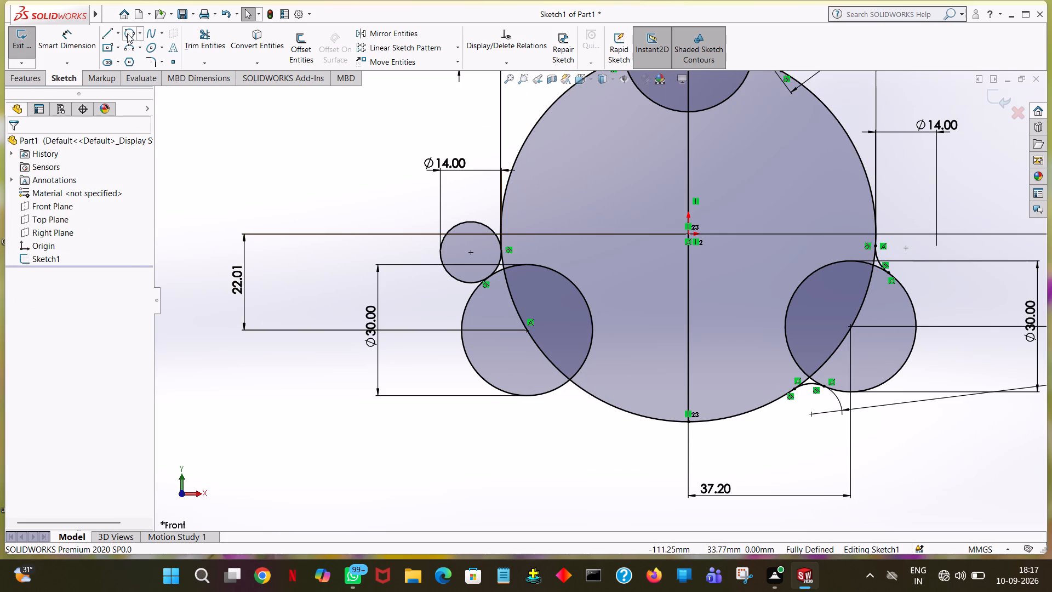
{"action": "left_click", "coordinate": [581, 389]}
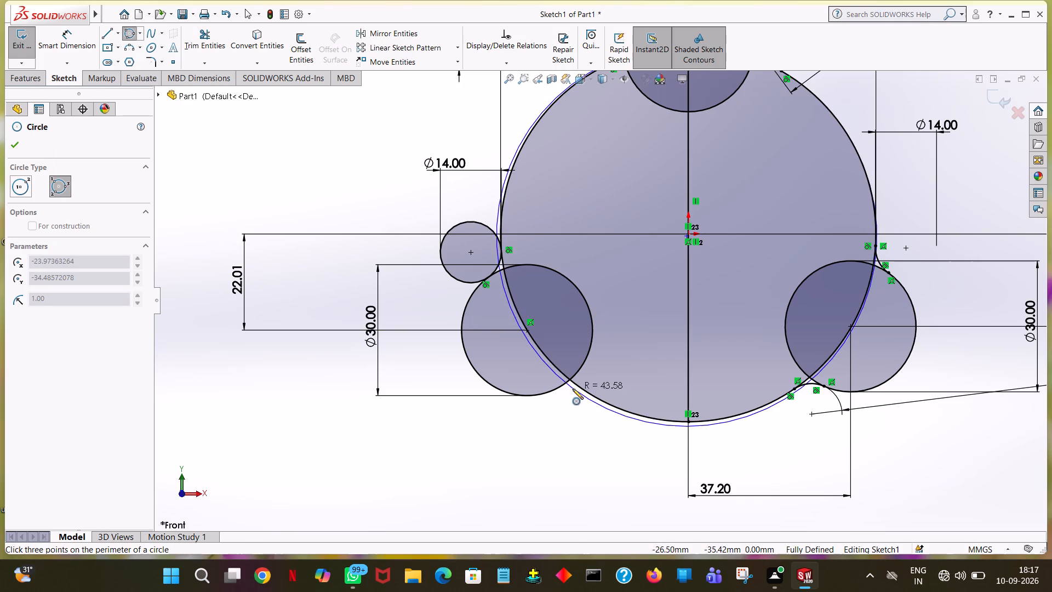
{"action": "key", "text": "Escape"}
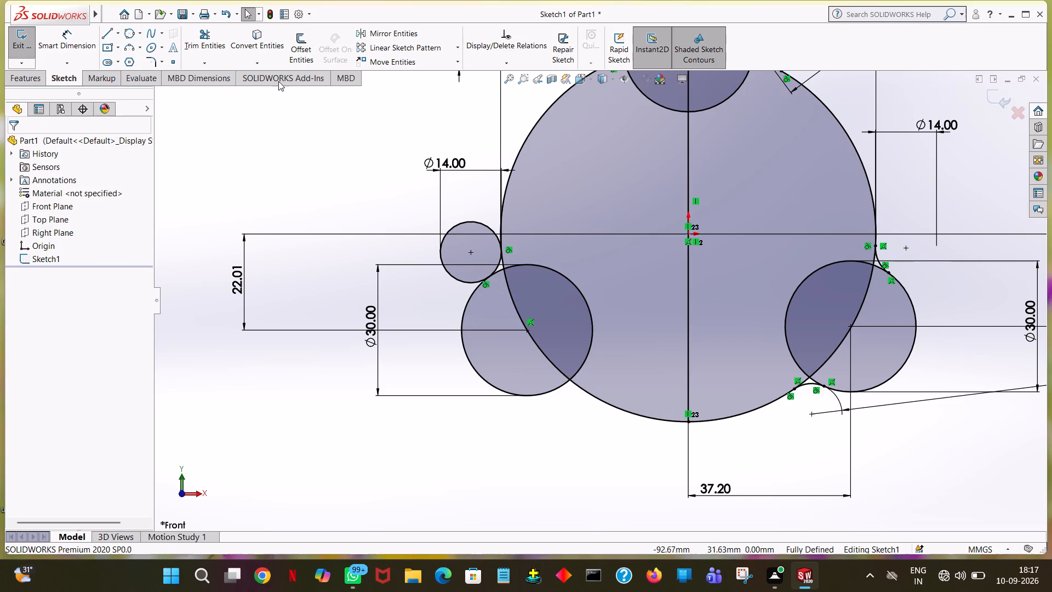
Sketch a perimeter circle of about 7.5 mm radius tangent to the underside of the lower-left small circle and the large circle.
{"action": "left_click", "coordinate": [131, 32]}
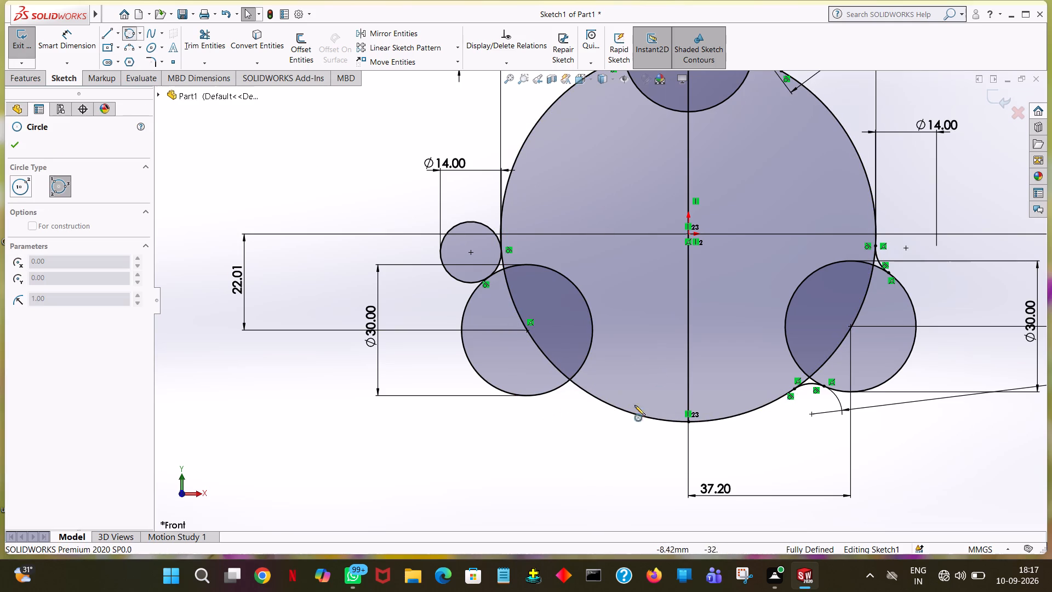
{"action": "left_click", "coordinate": [557, 391]}
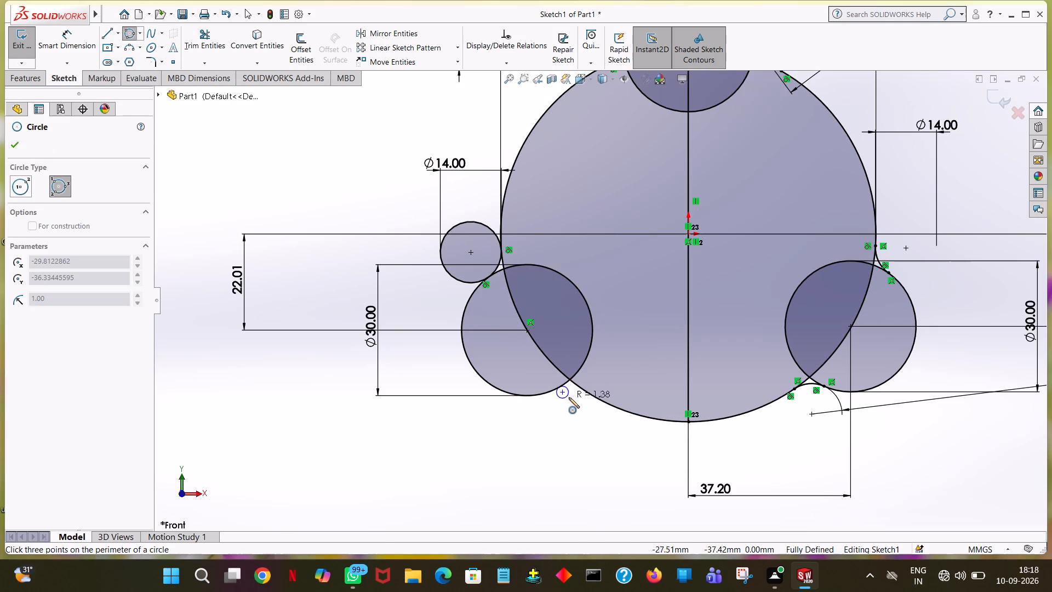
{"action": "left_click", "coordinate": [585, 392]}
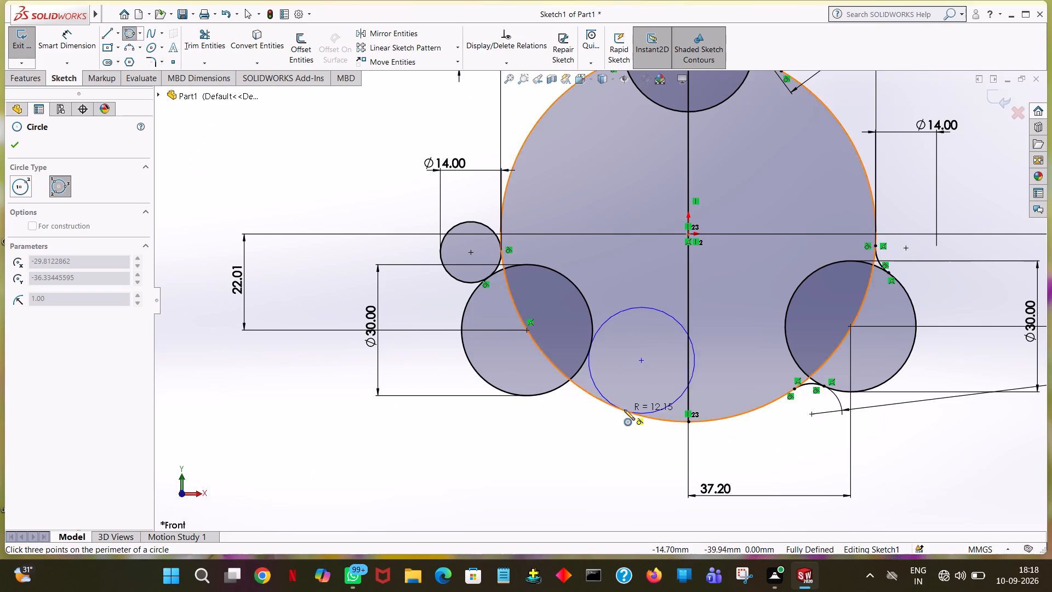
{"action": "left_click", "coordinate": [563, 452]}
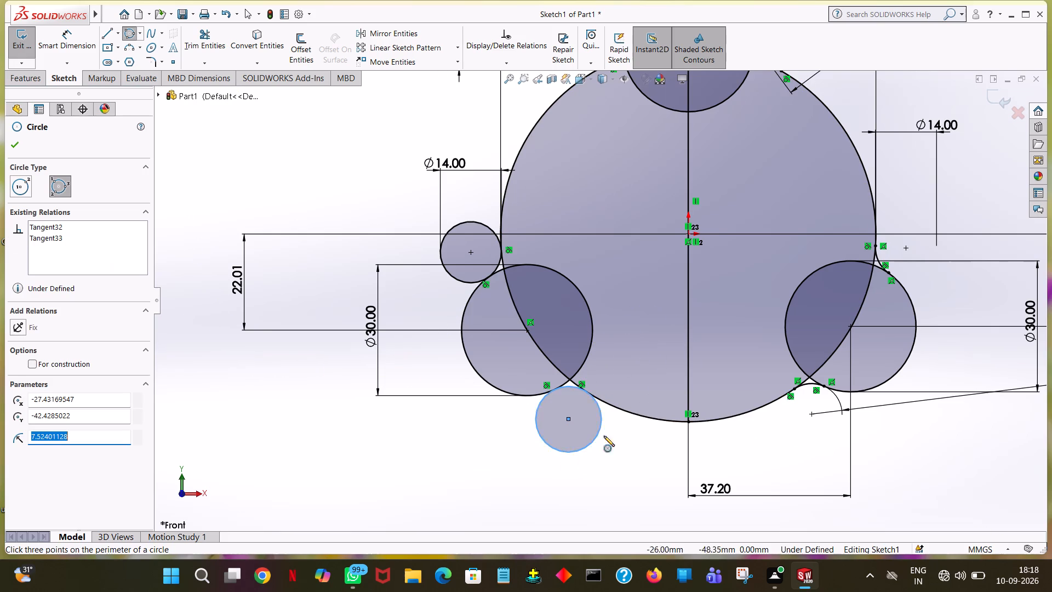
{"action": "left_click", "coordinate": [21, 142]}
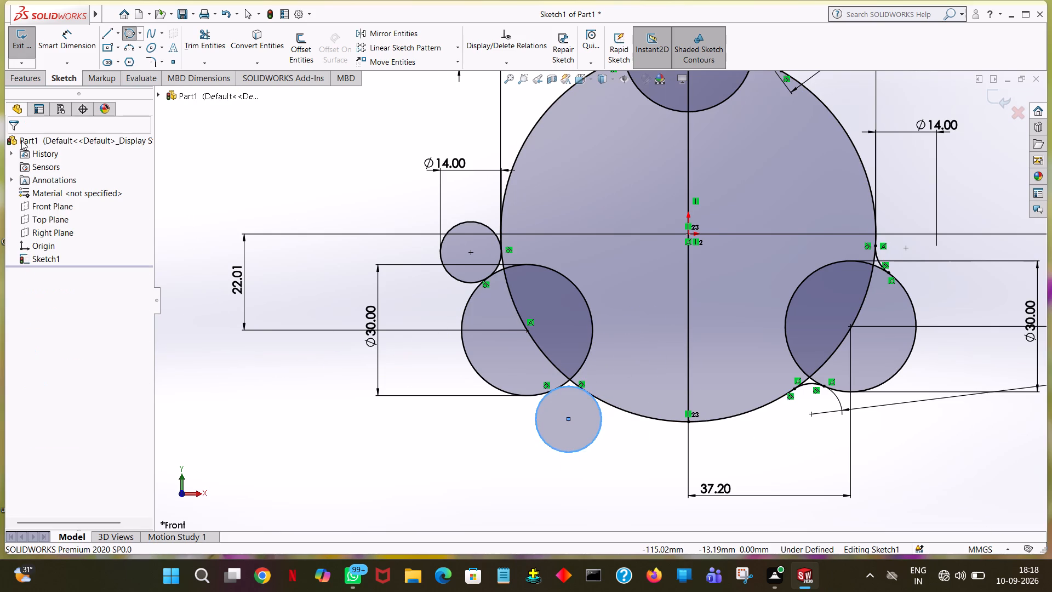
Dimension the diameter of the new tangent circle below the lower-left small circle at 14 mm.
{"action": "left_click", "coordinate": [82, 50]}
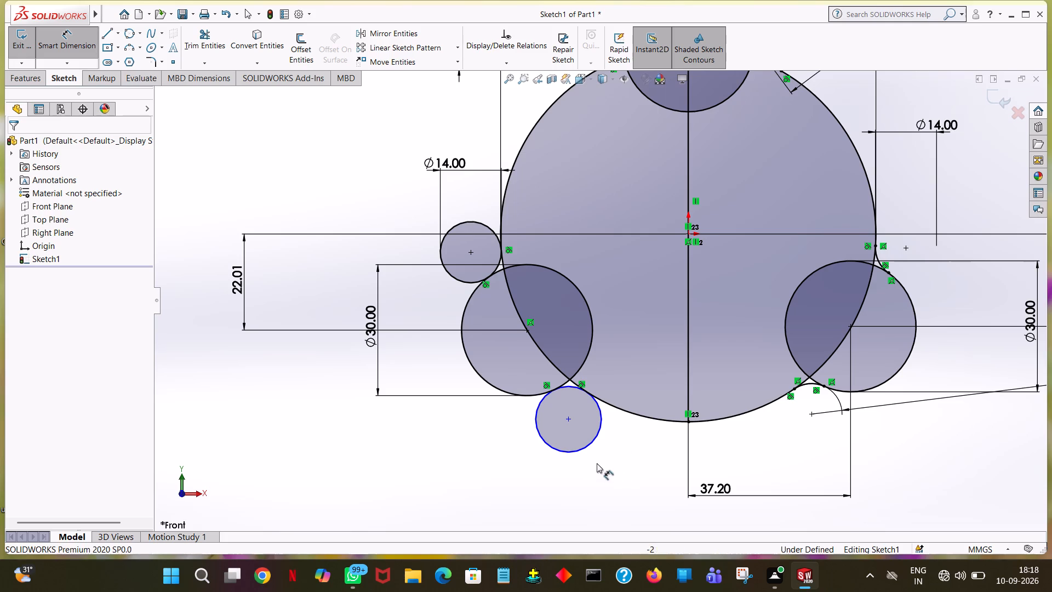
{"action": "left_click", "coordinate": [596, 437]}
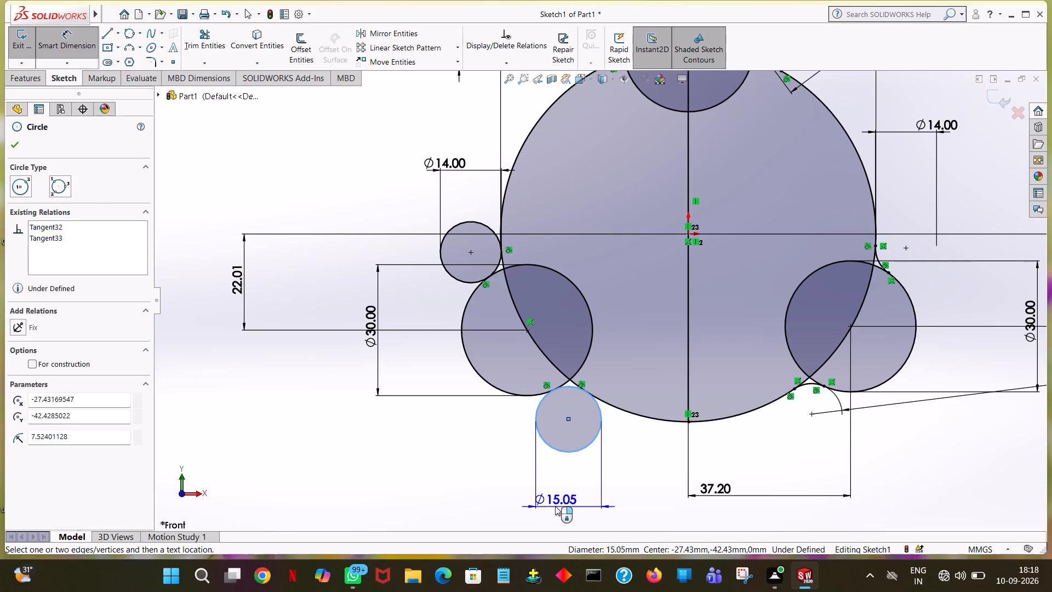
{"action": "left_click", "coordinate": [555, 506]}
{"action": "type", "text": "14"}
{"action": "key", "text": "Return"}
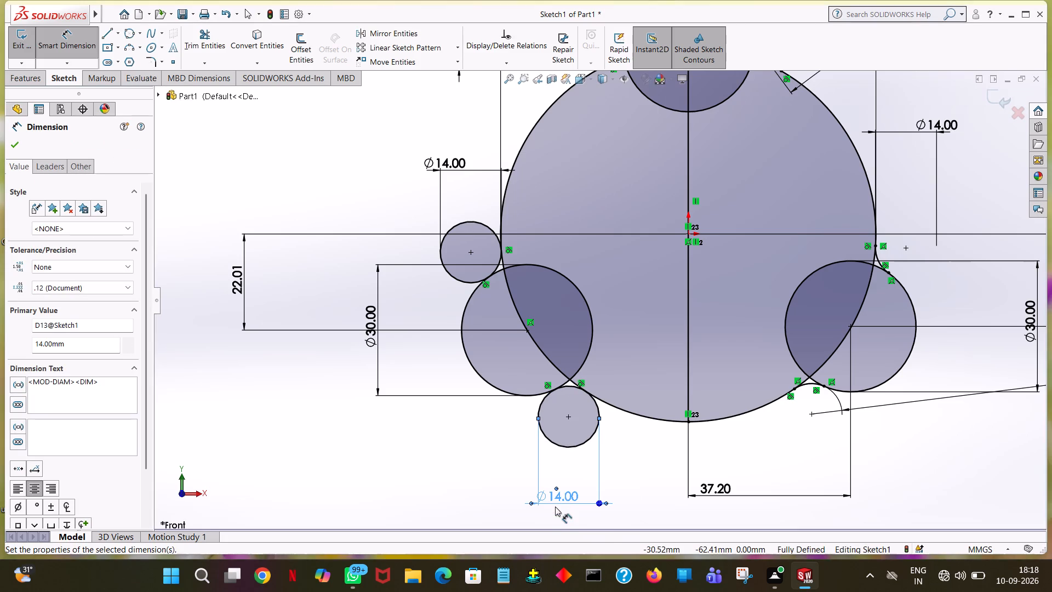
{"action": "left_click", "coordinate": [11, 145]}
Start trimming the sketch entities with Trim Entities.
{"action": "left_click", "coordinate": [219, 43]}
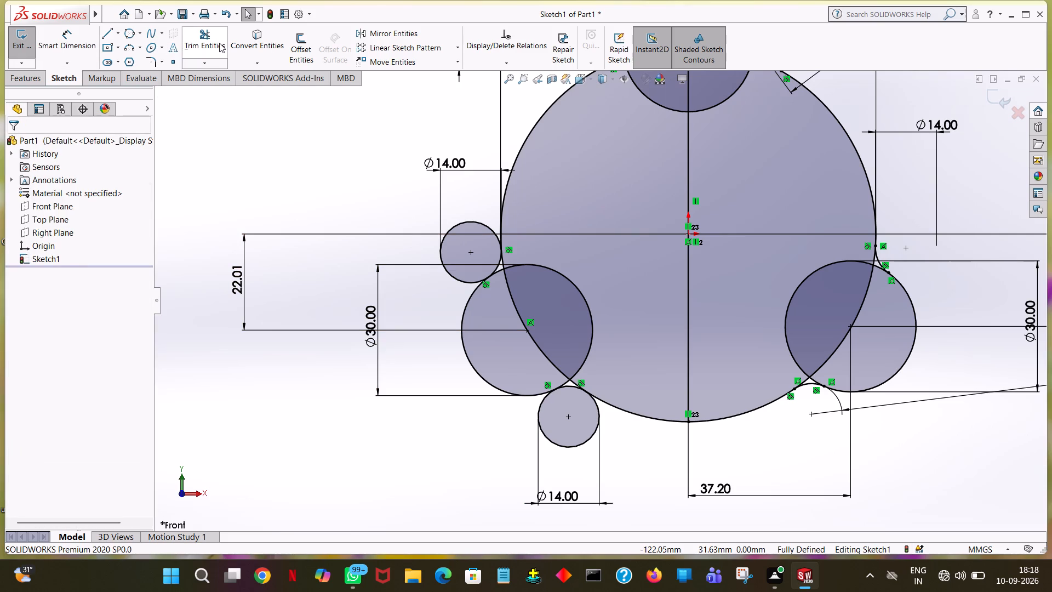
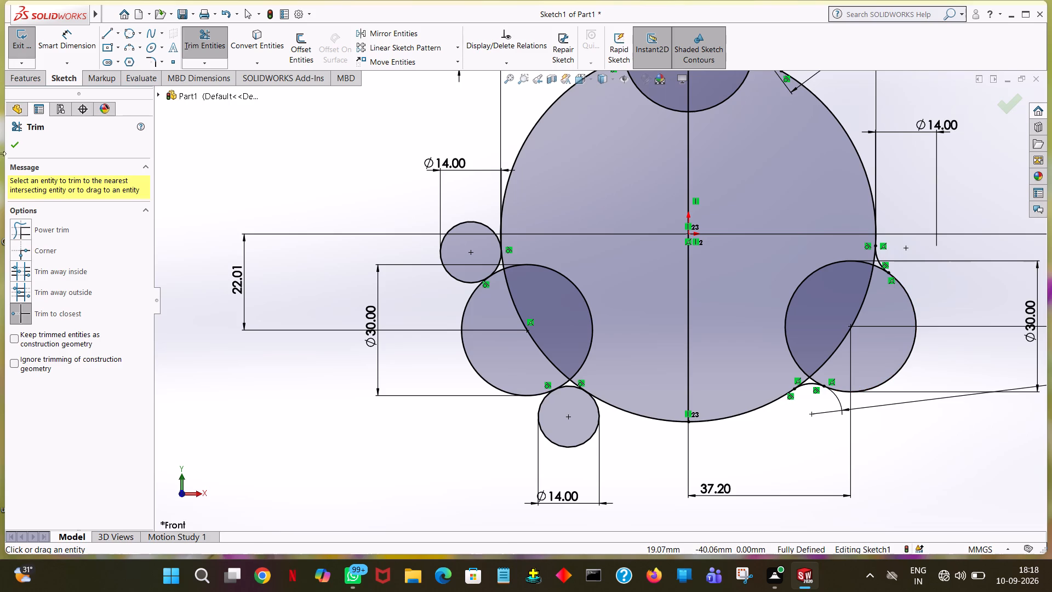
Trim the outer portions of both lower-left blend circles and the overlapping circle arcs inside the two lower lobes.
{"action": "left_click", "coordinate": [15, 152]}
{"action": "left_click", "coordinate": [214, 42]}
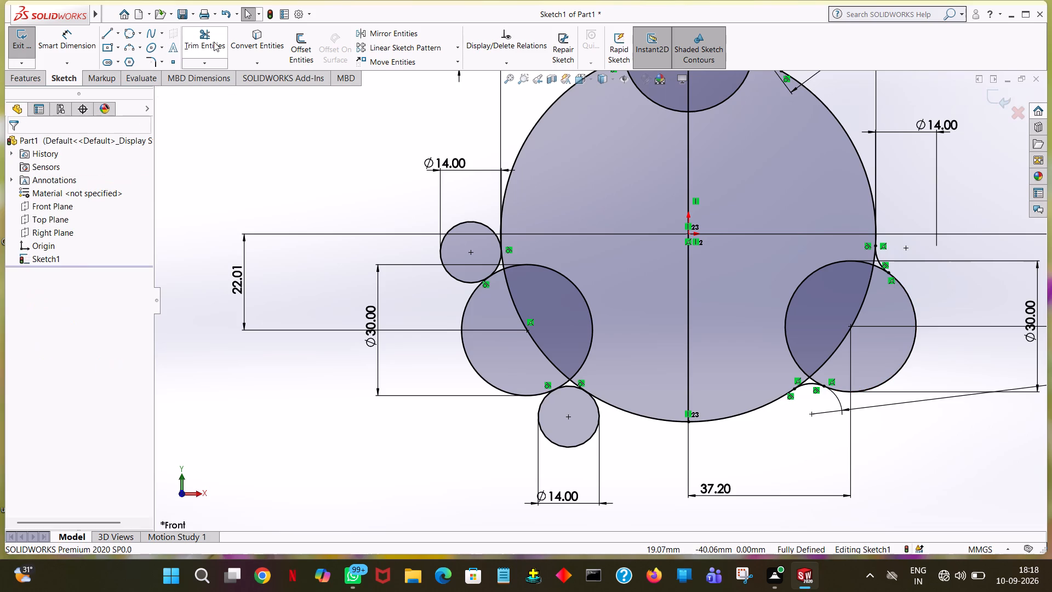
{"action": "left_click", "coordinate": [573, 445]}
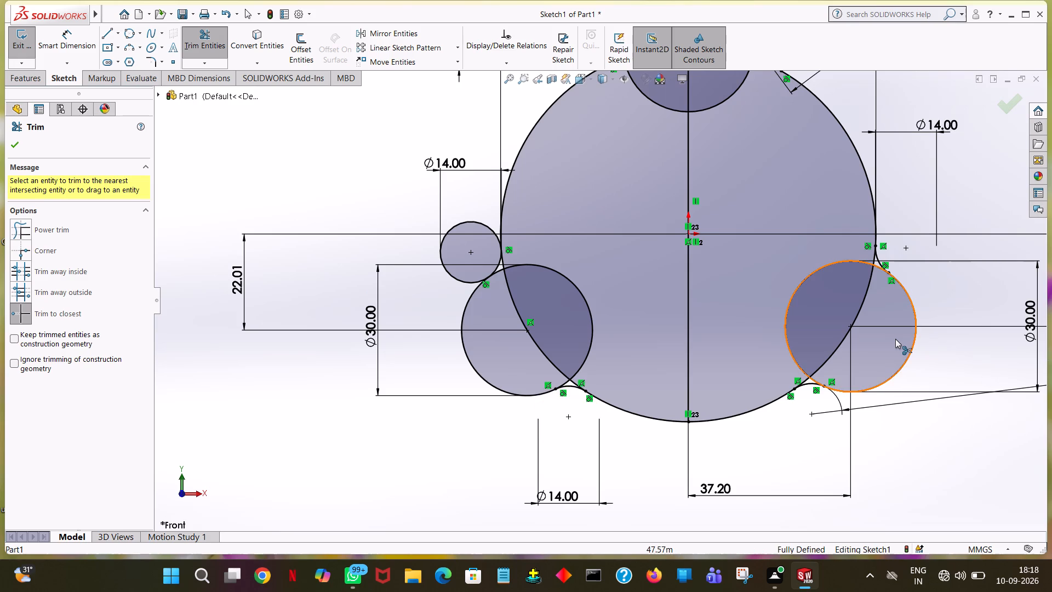
{"action": "left_click", "coordinate": [838, 263]}
{"action": "left_click", "coordinate": [548, 271]}
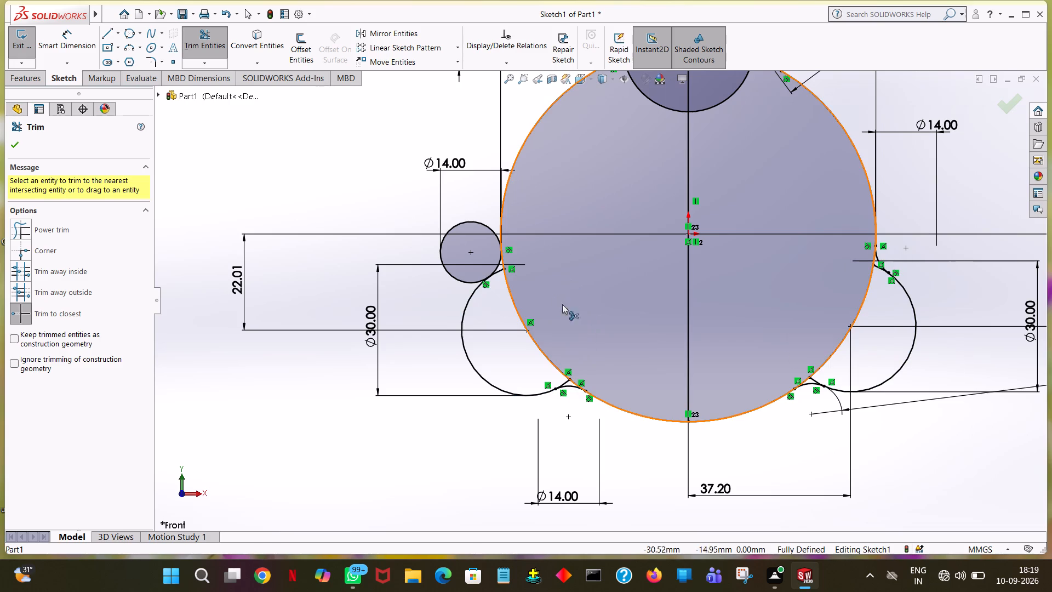
{"action": "left_click", "coordinate": [868, 291]}
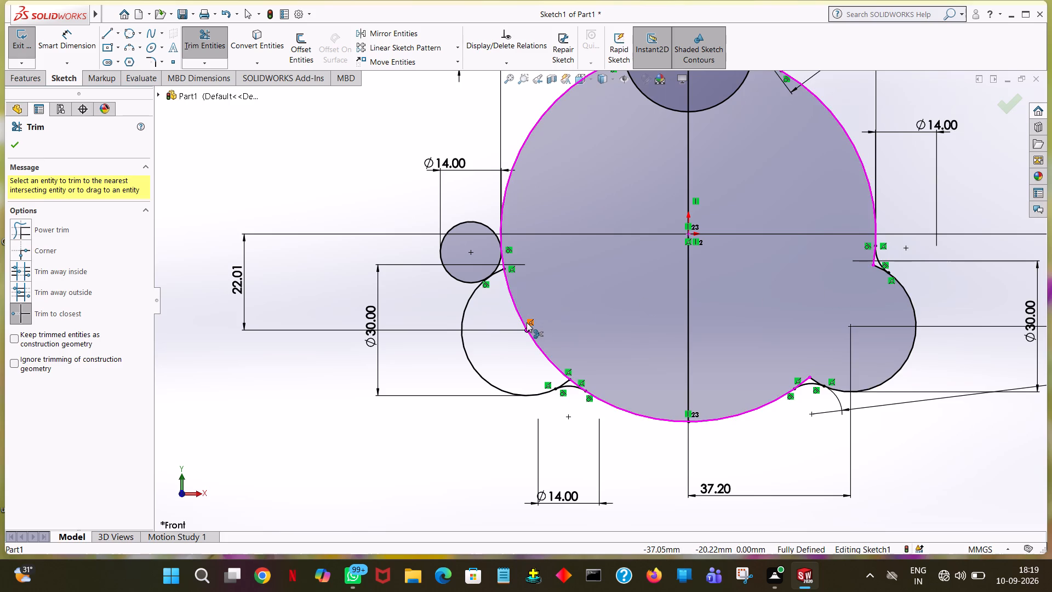
{"action": "left_click", "coordinate": [527, 322]}
{"action": "left_click", "coordinate": [522, 326]}
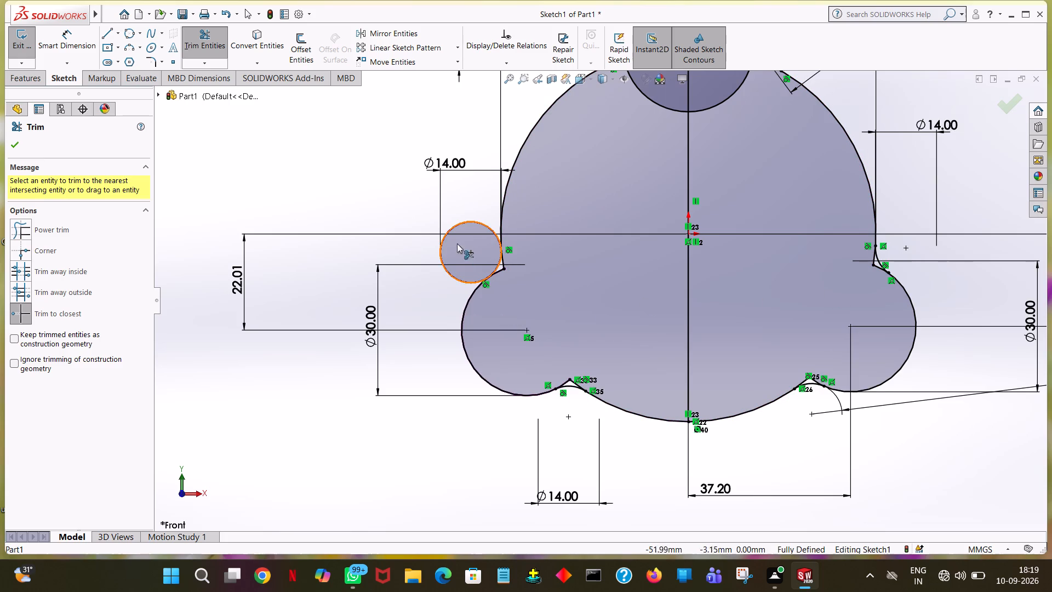
{"action": "left_click", "coordinate": [445, 232]}
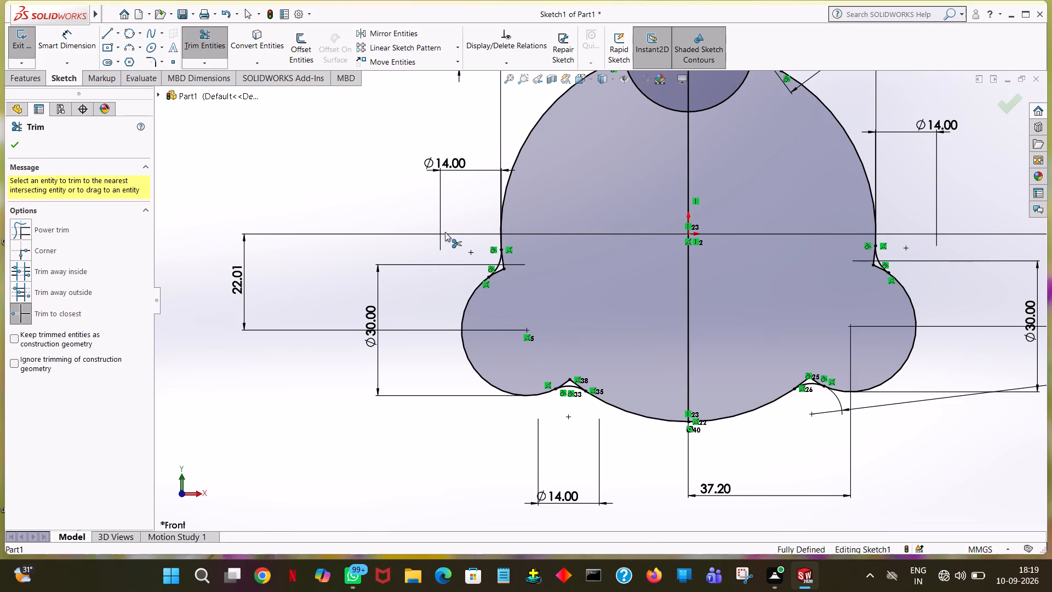
Trim the leftover pointed arc ends behind the blend arcs above the two lower lobes.
{"action": "left_click", "coordinate": [877, 267]}
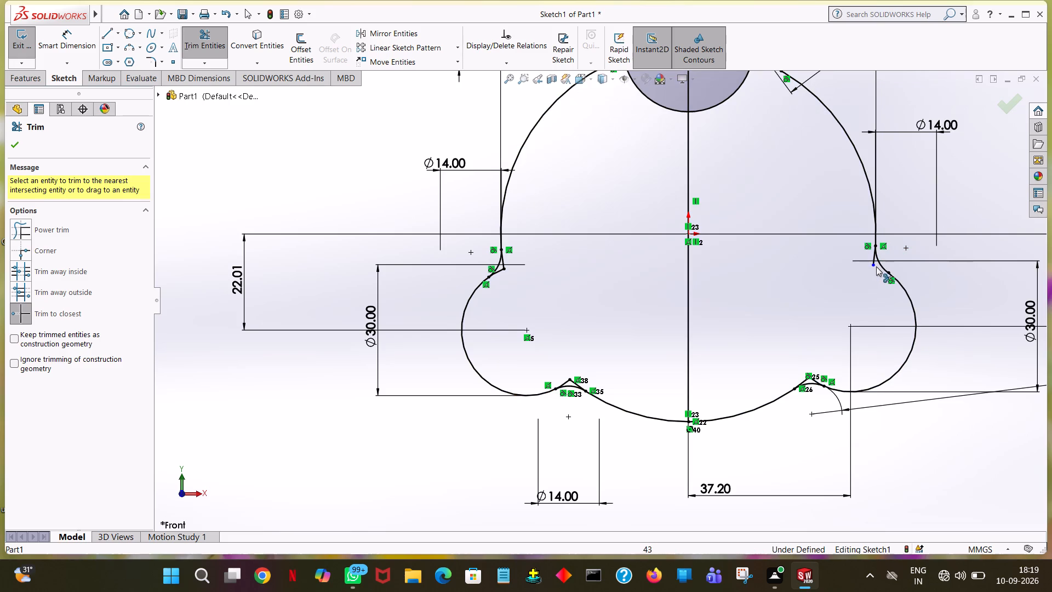
{"action": "left_click", "coordinate": [873, 261]}
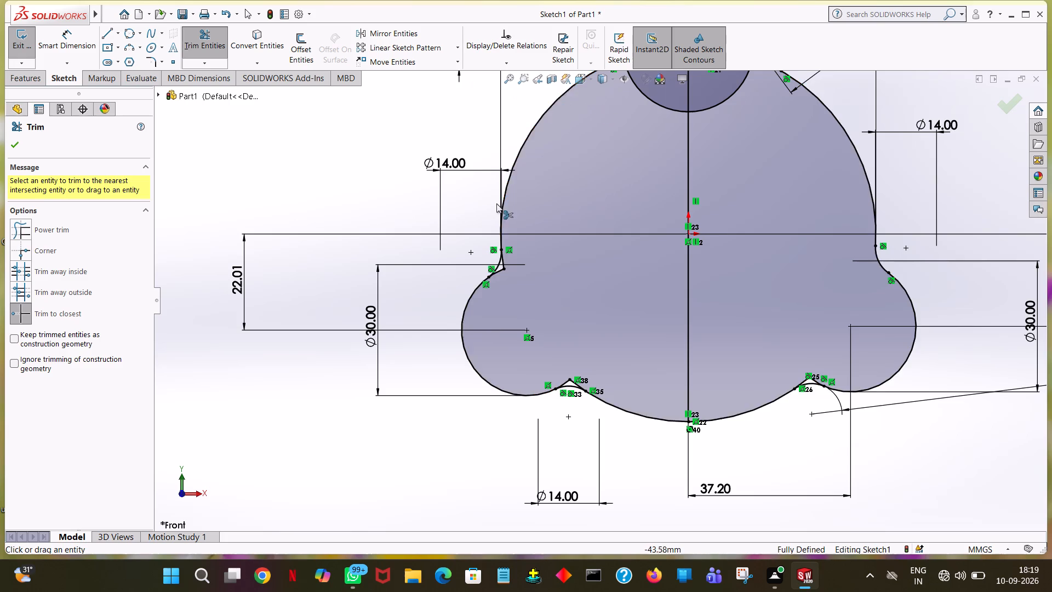
{"action": "left_click", "coordinate": [500, 269]}
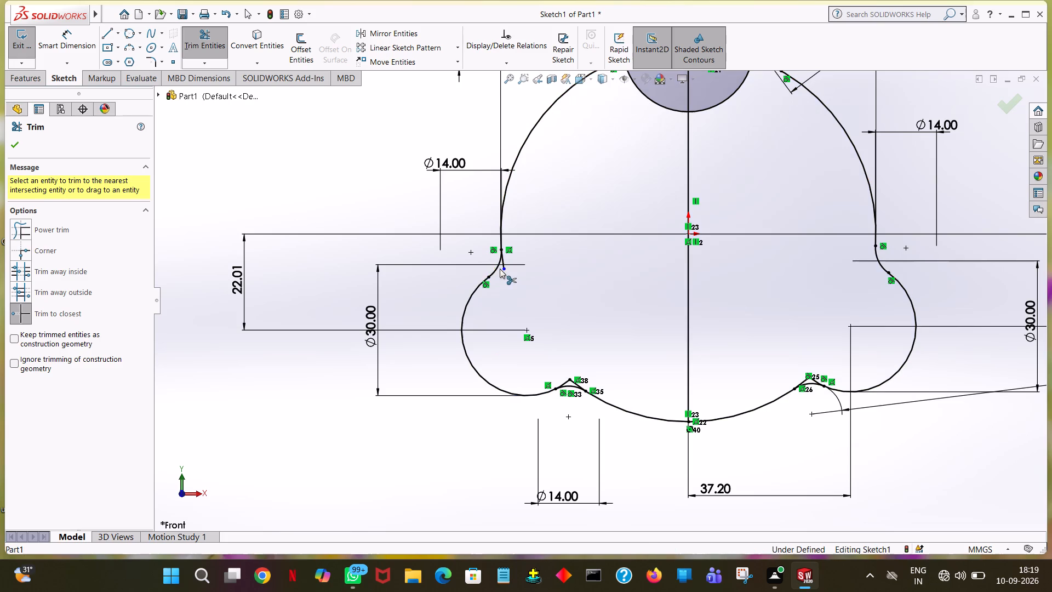
{"action": "left_click", "coordinate": [503, 264]}
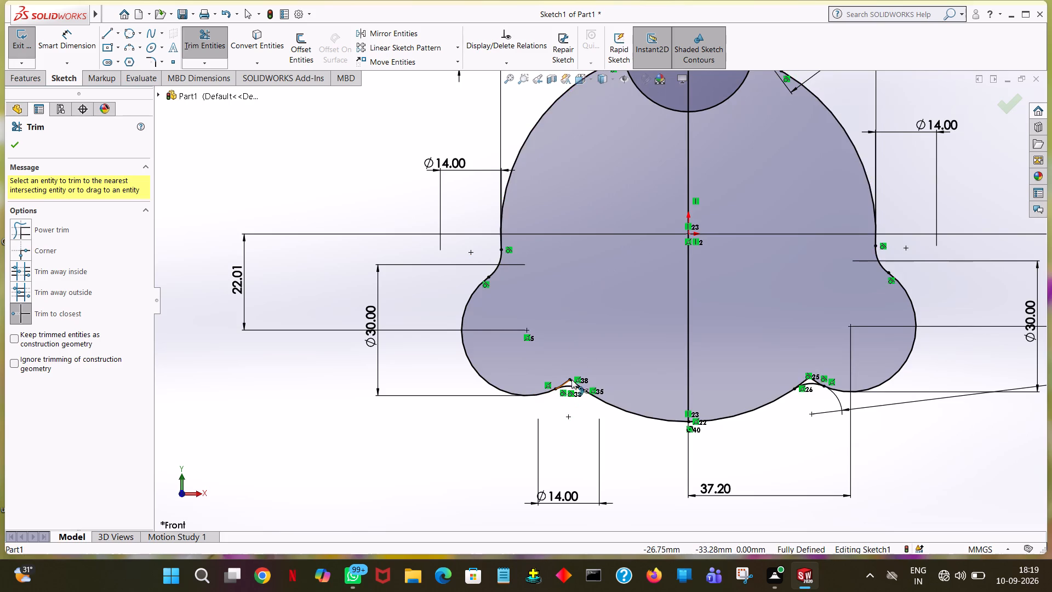
Trim the leftover pointed arc ends behind the blend arcs beneath the two lower lobes.
{"action": "scroll", "coordinate": [571, 384], "scroll_direction": "down", "scroll_amount": 2, "text": "ctrl"}
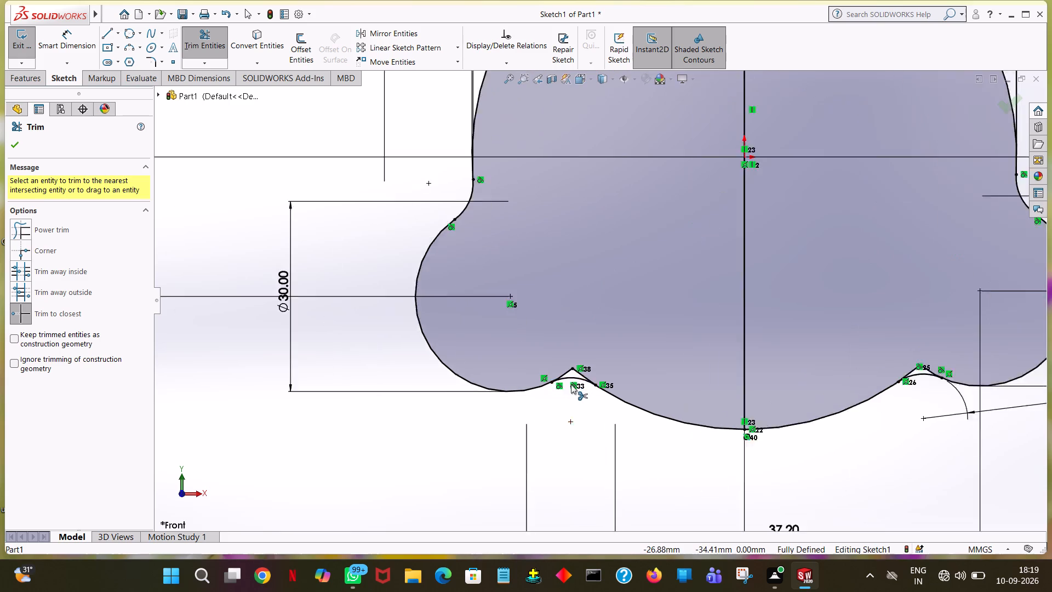
{"action": "scroll", "coordinate": [571, 384], "scroll_direction": "down", "scroll_amount": 4, "text": "ctrl"}
{"action": "left_click", "coordinate": [568, 340]}
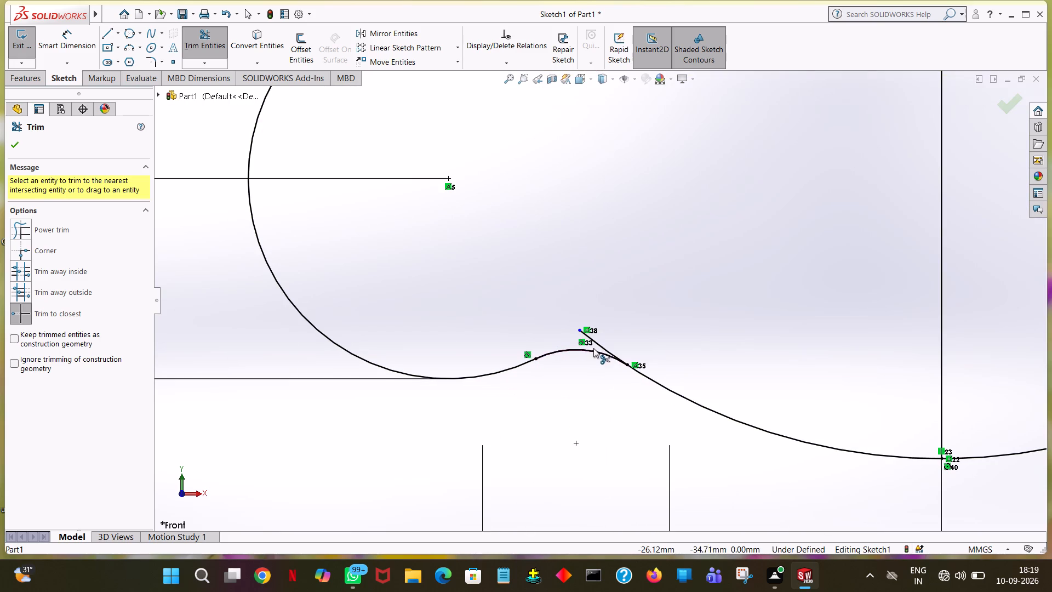
{"action": "left_click", "coordinate": [599, 344]}
{"action": "scroll", "coordinate": [610, 363], "scroll_direction": "down", "scroll_amount": 2, "text": "ctrl"}
{"action": "scroll", "coordinate": [611, 363], "scroll_direction": "up", "scroll_amount": 5, "text": "ctrl"}
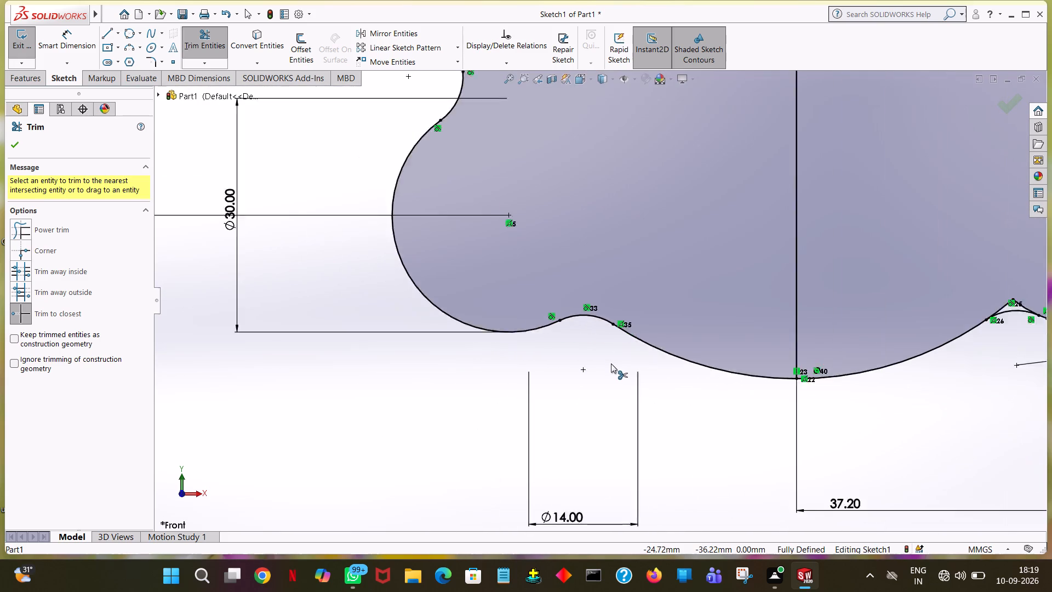
{"action": "scroll", "coordinate": [611, 363], "scroll_direction": "up", "scroll_amount": 2, "text": "ctrl"}
{"action": "scroll", "coordinate": [881, 313], "scroll_direction": "down", "scroll_amount": 7, "text": "ctrl"}
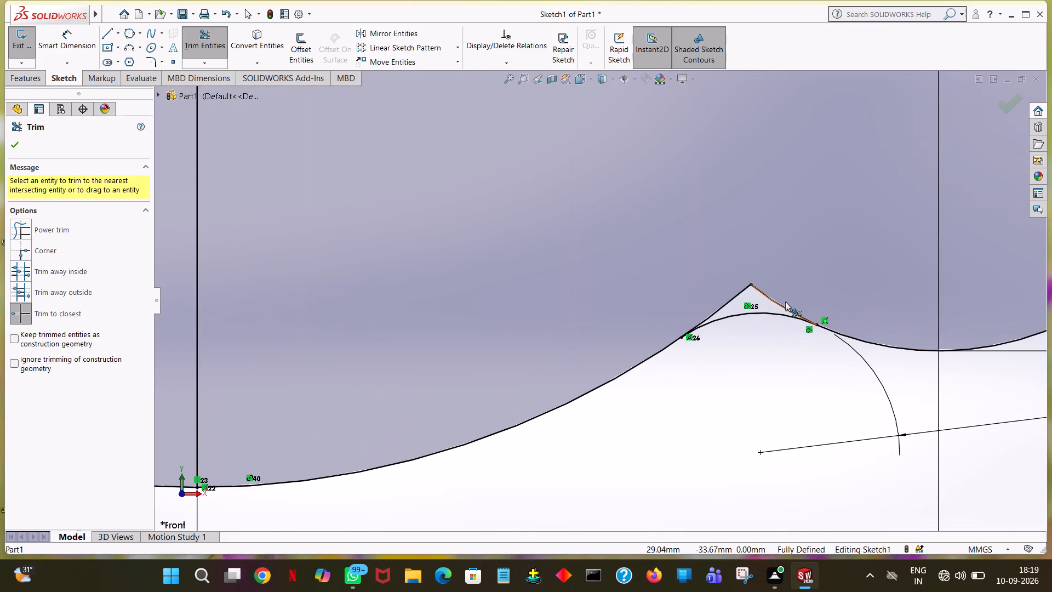
{"action": "left_click", "coordinate": [775, 302]}
{"action": "left_click", "coordinate": [733, 299]}
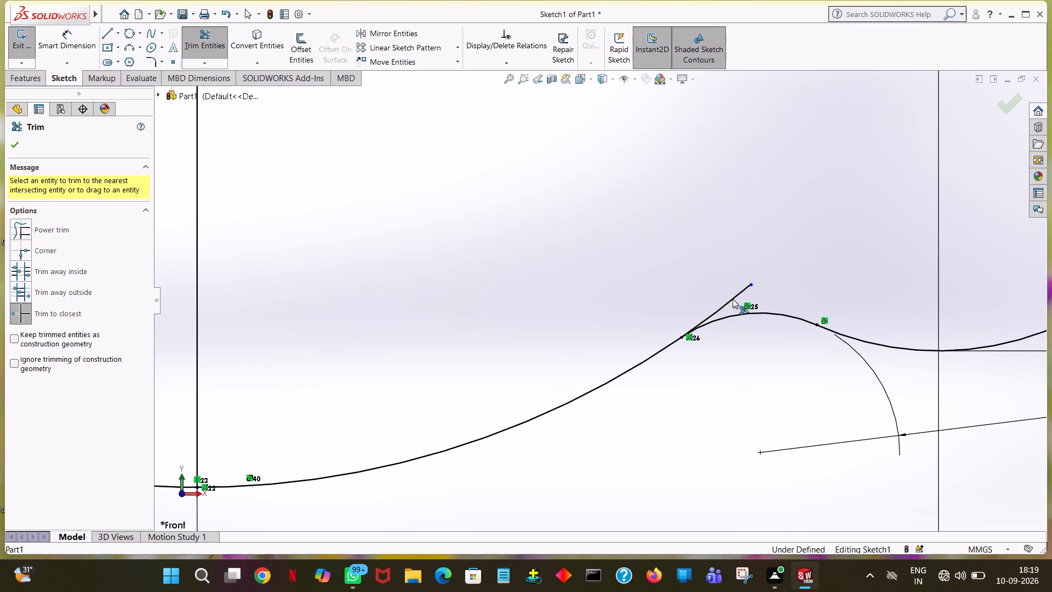
{"action": "scroll", "coordinate": [733, 299], "scroll_direction": "down", "scroll_amount": 4, "text": "ctrl"}
{"action": "scroll", "coordinate": [733, 299], "scroll_direction": "up", "scroll_amount": 10, "text": "ctrl"}
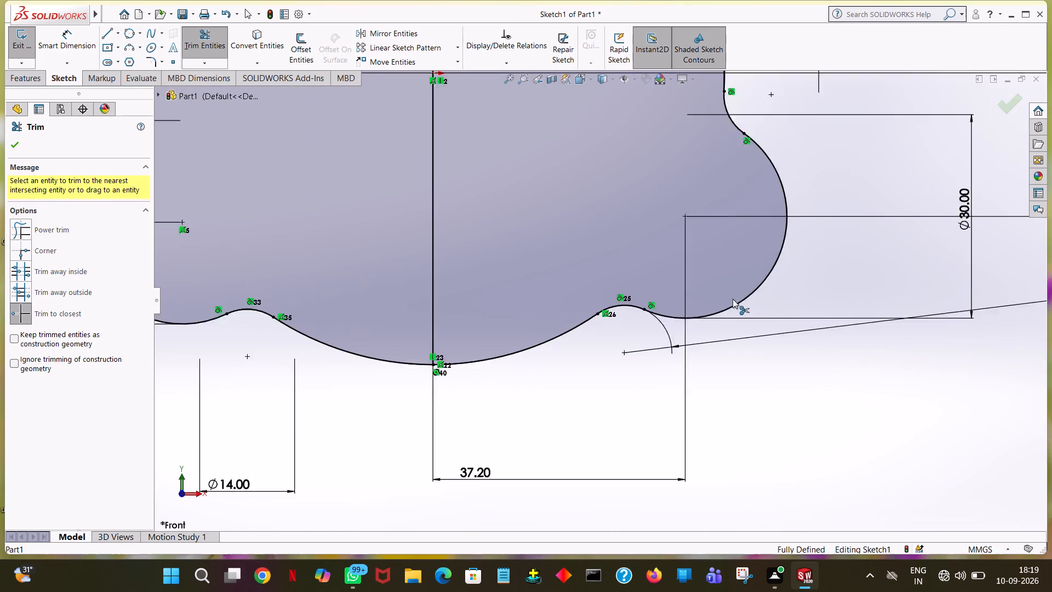
{"action": "scroll", "coordinate": [733, 299], "scroll_direction": "up", "scroll_amount": 2, "text": "ctrl"}
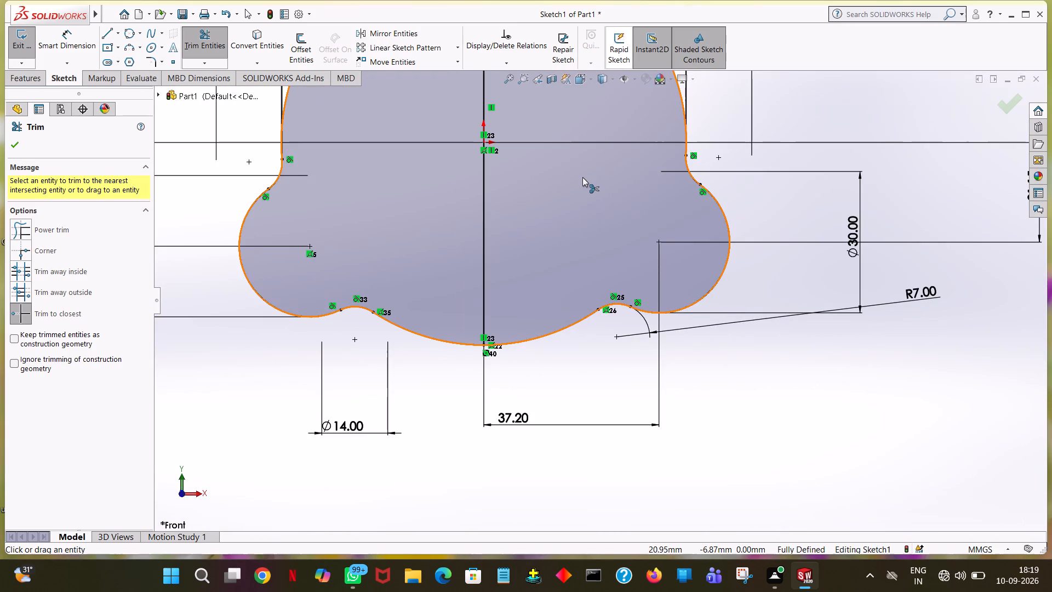
Trim the top lobe's left blend circle, the large-circle arc crossing the lobe, and the lobe circle's inner arcs.
{"action": "middle_click_drag", "start_coordinate": [582, 178], "coordinate": [593, 459], "text": "ctrl"}
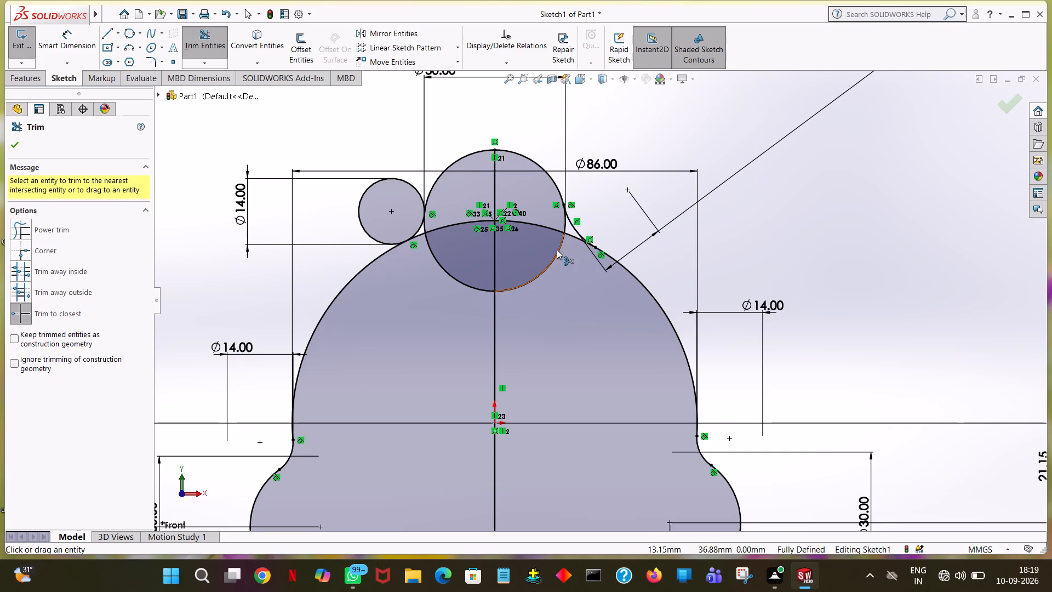
{"action": "left_click", "coordinate": [364, 190]}
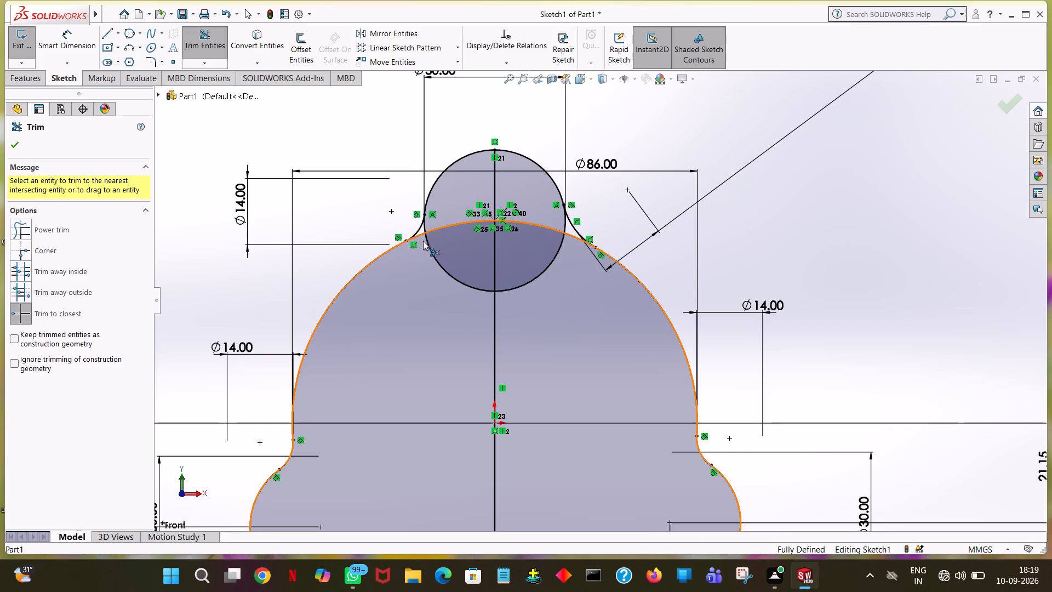
{"action": "left_click", "coordinate": [423, 234]}
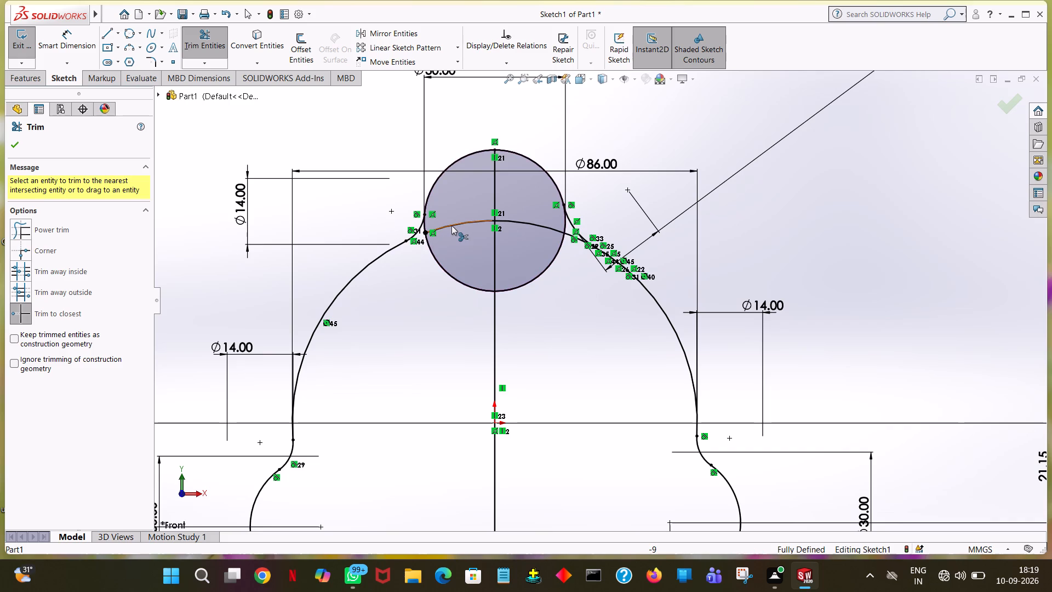
{"action": "left_click", "coordinate": [451, 225]}
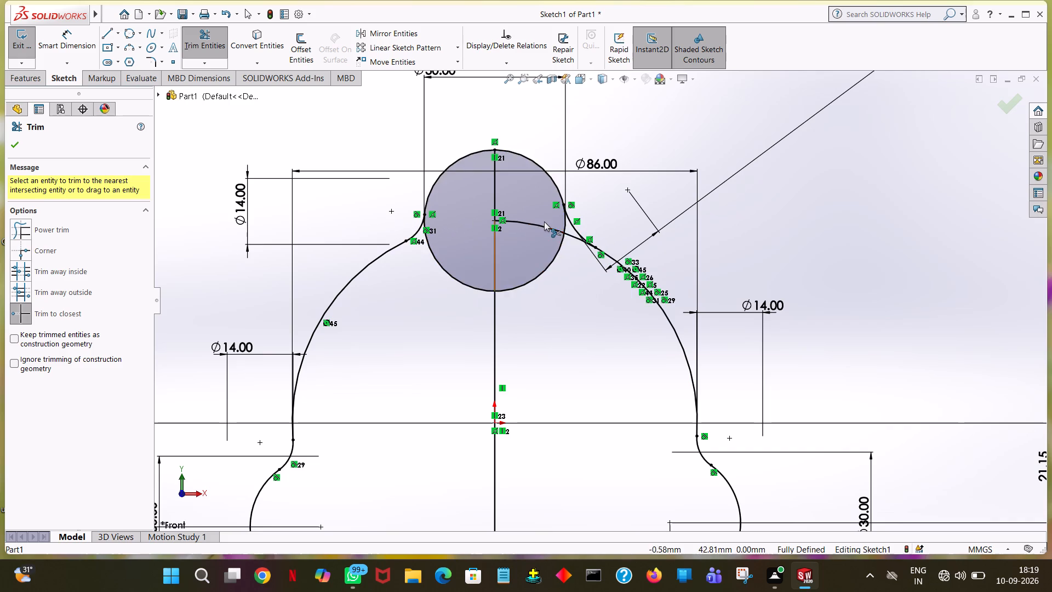
{"action": "left_click", "coordinate": [543, 226]}
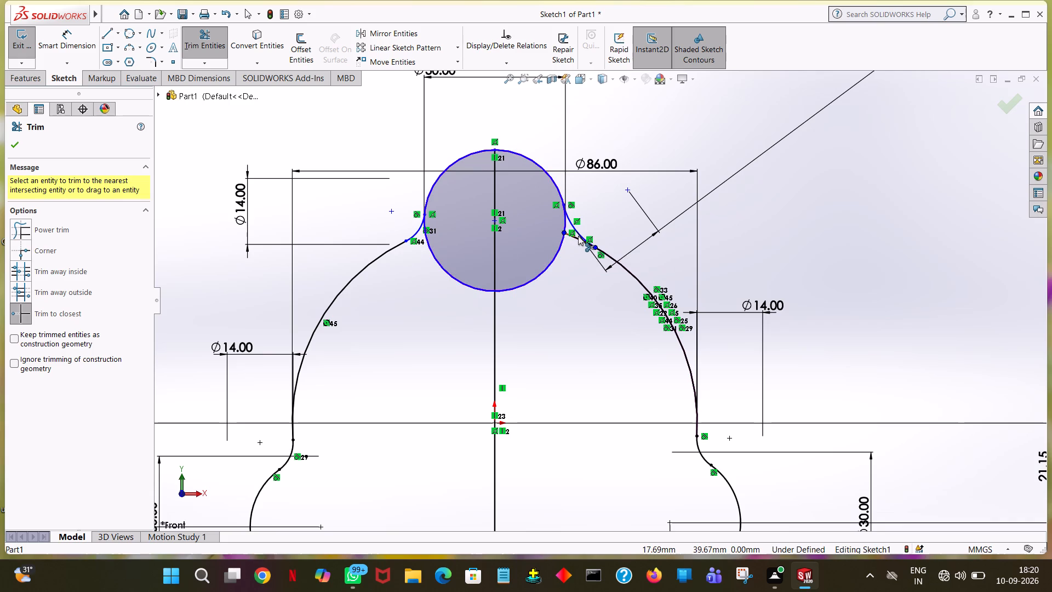
{"action": "scroll", "coordinate": [578, 236], "scroll_direction": "down", "scroll_amount": 6, "text": "ctrl"}
{"action": "left_click", "coordinate": [576, 272]}
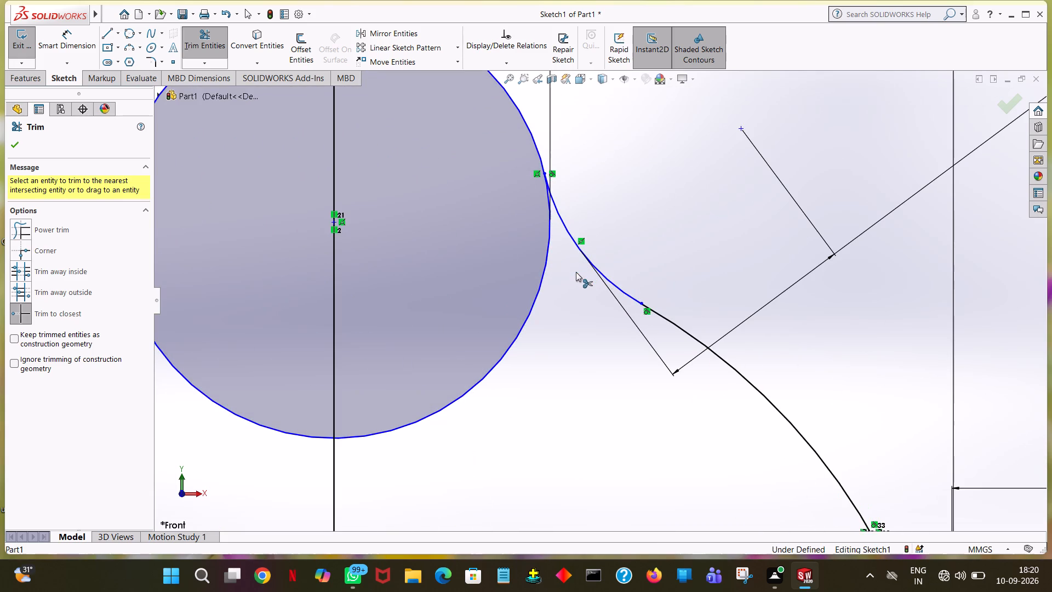
{"action": "scroll", "coordinate": [576, 272], "scroll_direction": "up", "scroll_amount": 5, "text": "ctrl"}
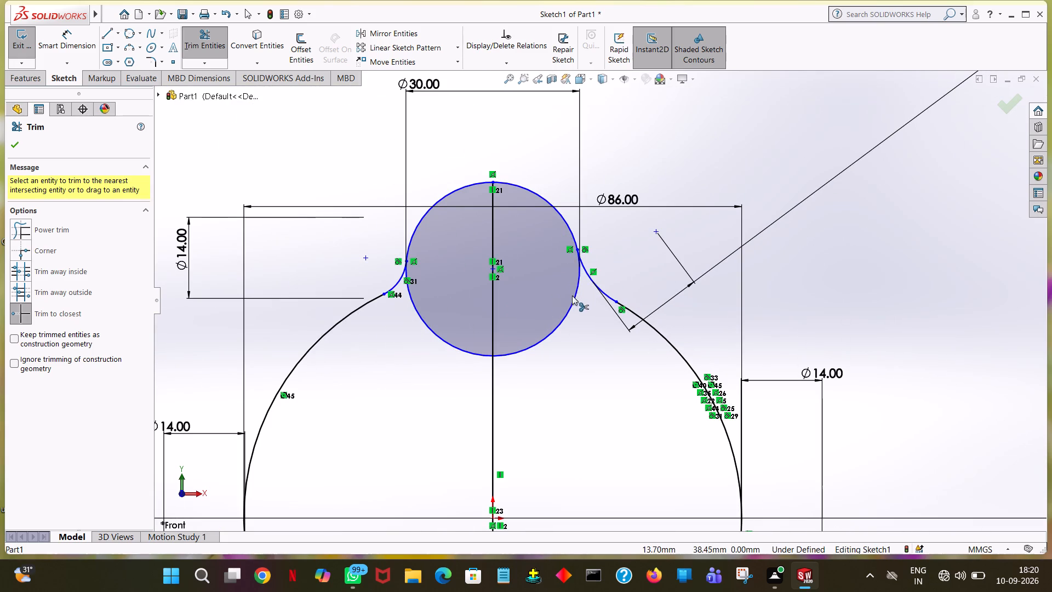
{"action": "left_click", "coordinate": [572, 300]}
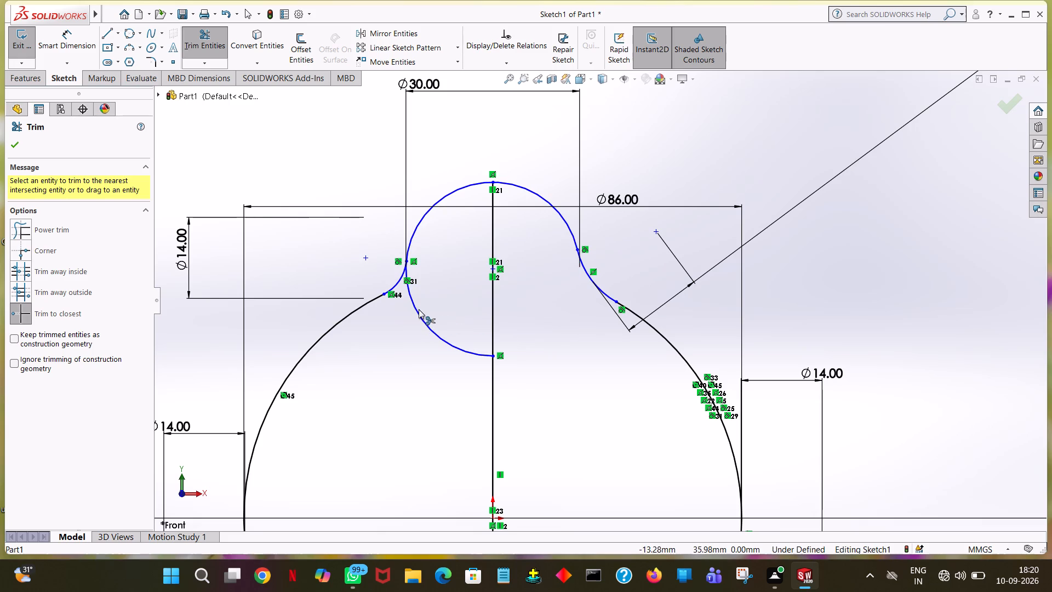
{"action": "left_click", "coordinate": [419, 312]}
{"action": "scroll", "coordinate": [419, 312], "scroll_direction": "down", "scroll_amount": 2, "text": "ctrl"}
{"action": "scroll", "coordinate": [419, 312], "scroll_direction": "up", "scroll_amount": 3, "text": "ctrl"}
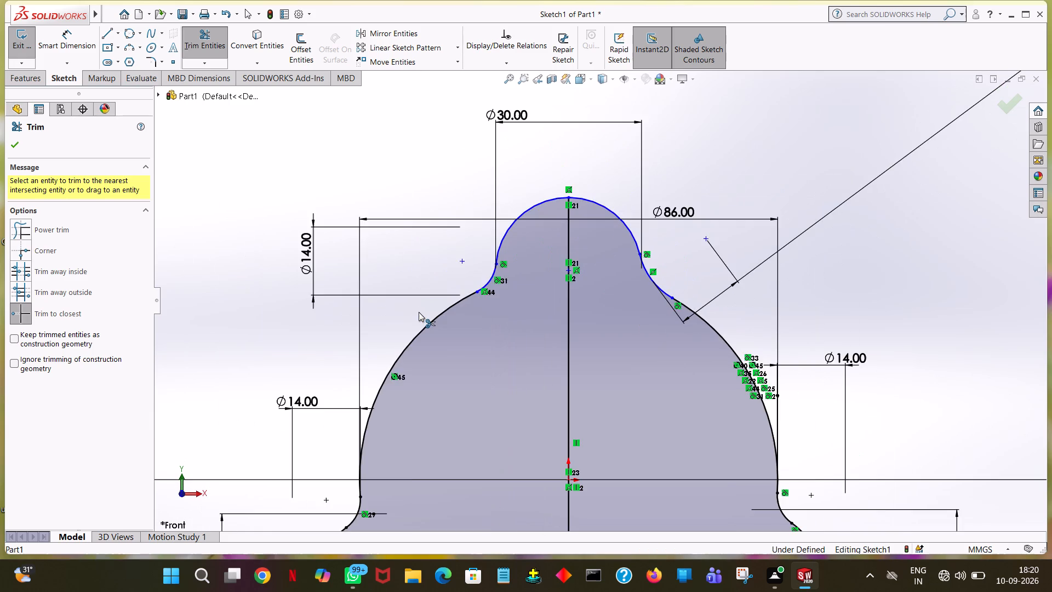
Trim away the vertical line between the origin and the top of the upper lobe.
{"action": "scroll", "coordinate": [419, 312], "scroll_direction": "up", "scroll_amount": 4, "text": "ctrl"}
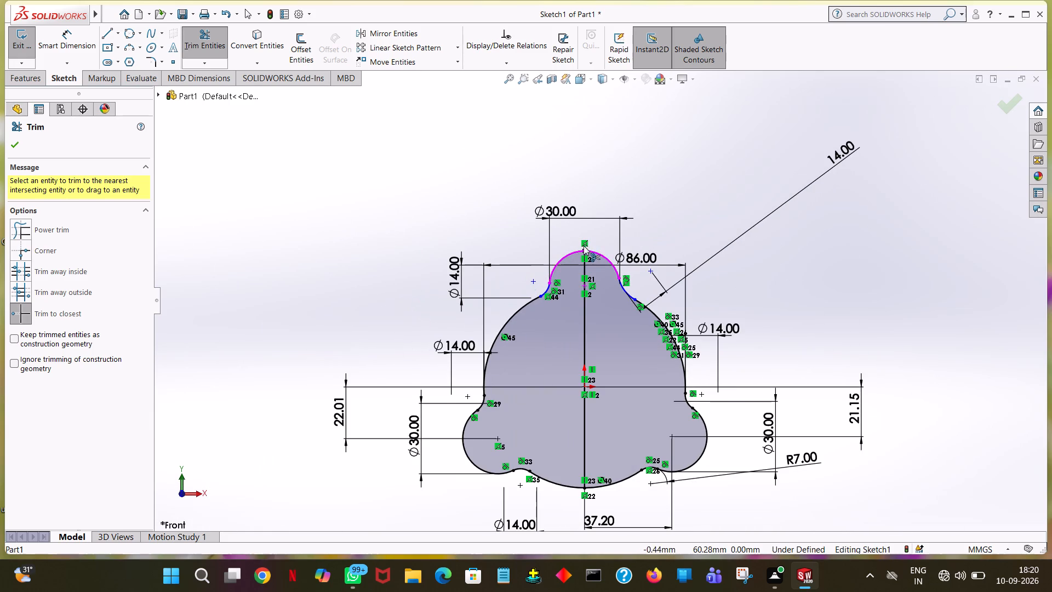
{"action": "scroll", "coordinate": [764, 238], "scroll_direction": "down", "scroll_amount": 3, "text": "ctrl"}
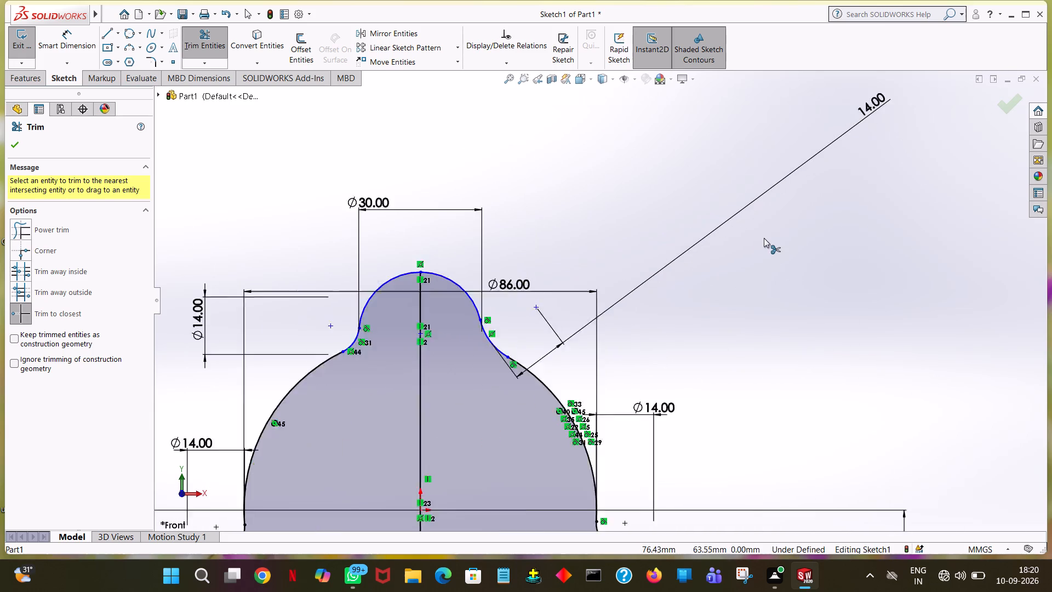
{"action": "scroll", "coordinate": [764, 238], "scroll_direction": "down", "scroll_amount": 2, "text": "ctrl"}
{"action": "scroll", "coordinate": [567, 341], "scroll_direction": "up", "scroll_amount": 4, "text": "ctrl"}
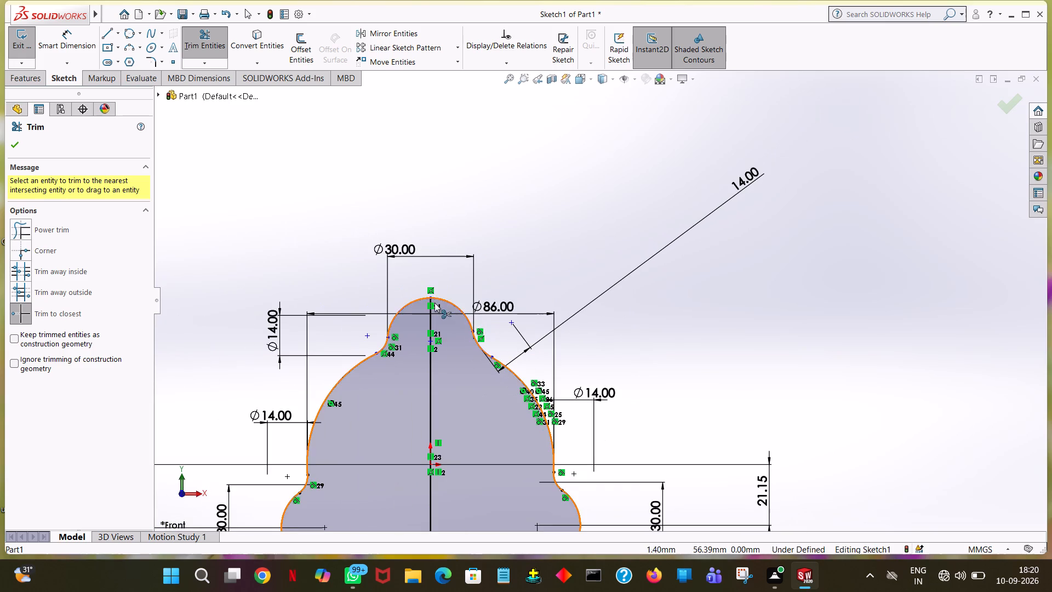
{"action": "left_click", "coordinate": [7, 146]}
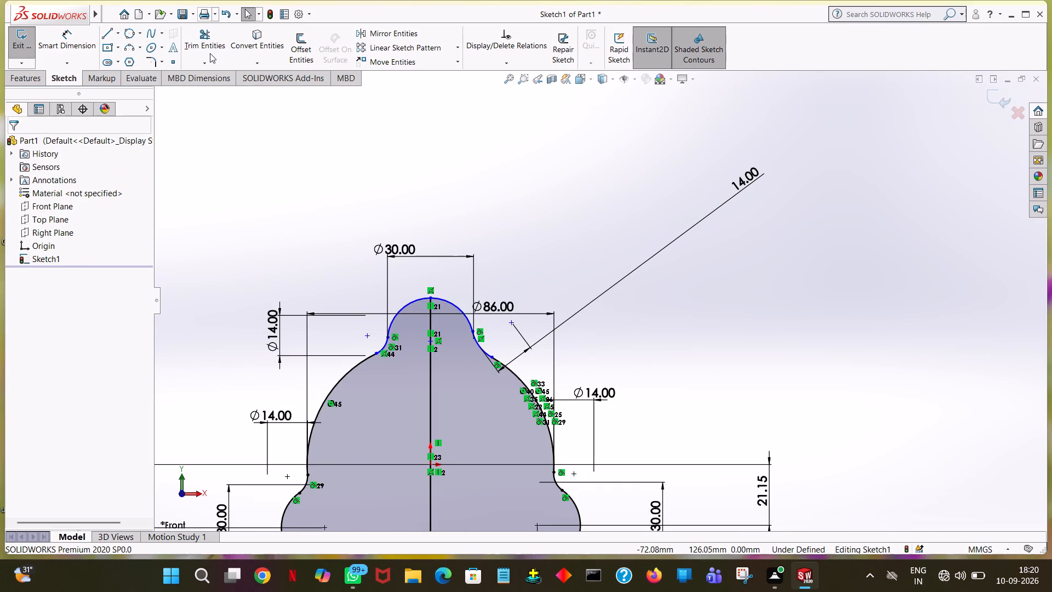
{"action": "left_click", "coordinate": [210, 53]}
{"action": "left_click", "coordinate": [430, 392]}
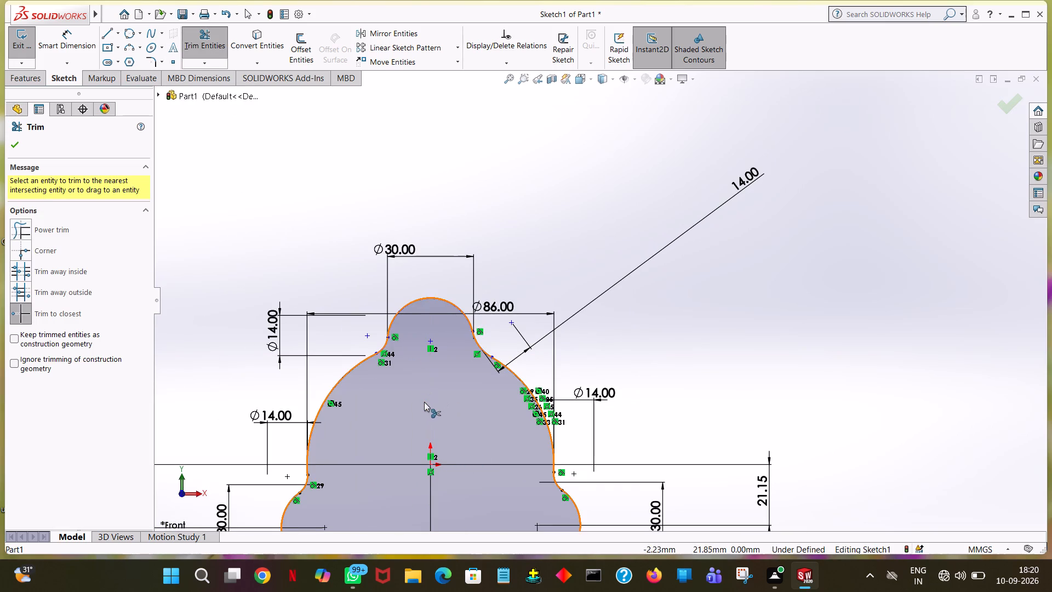
{"action": "left_click", "coordinate": [14, 146]}
Dimension the vertical distance between the top lobe's arc centre and the origin.
{"action": "scroll", "coordinate": [14, 146], "scroll_direction": "down", "scroll_amount": 4, "text": "ctrl"}
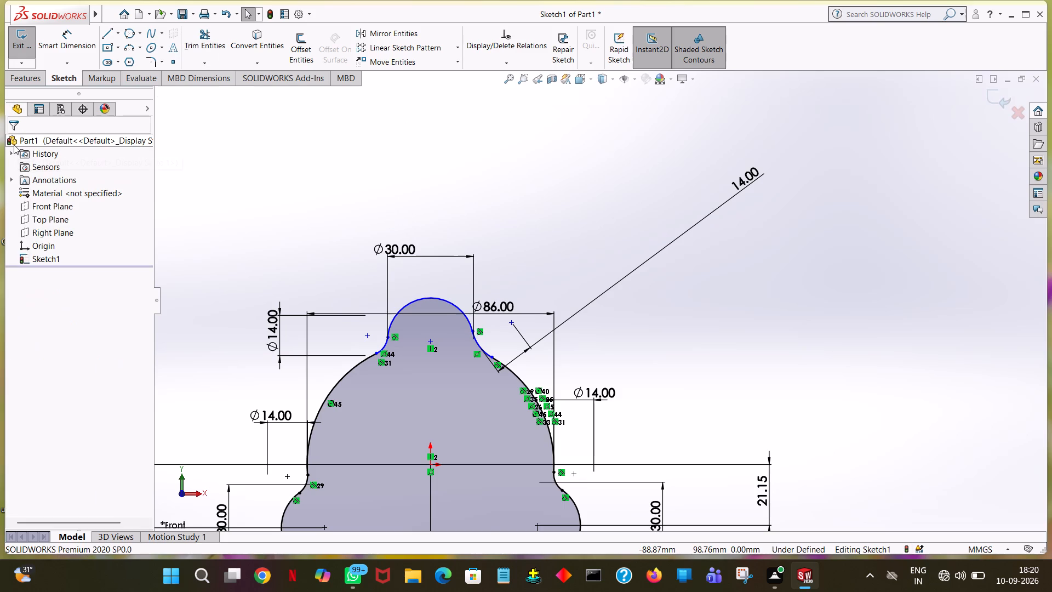
{"action": "scroll", "coordinate": [14, 145], "scroll_direction": "down", "scroll_amount": 1, "text": "ctrl"}
{"action": "scroll", "coordinate": [257, 169], "scroll_direction": "down", "scroll_amount": 5, "text": "ctrl"}
{"action": "scroll", "coordinate": [489, 336], "scroll_direction": "up", "scroll_amount": 10, "text": "ctrl"}
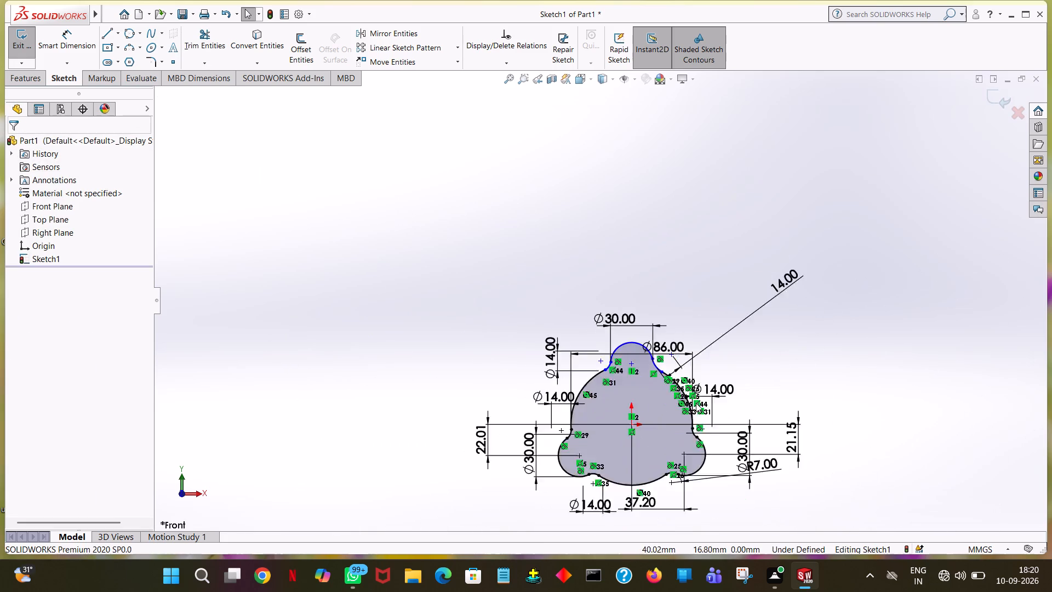
{"action": "scroll", "coordinate": [698, 407], "scroll_direction": "down", "scroll_amount": 5, "text": "ctrl"}
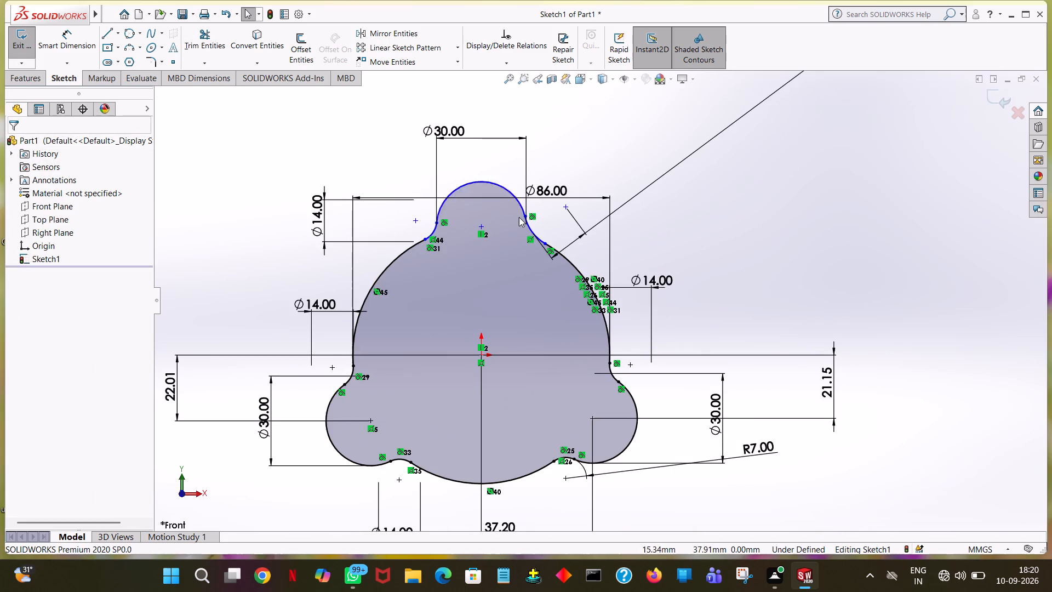
{"action": "left_click", "coordinate": [61, 38]}
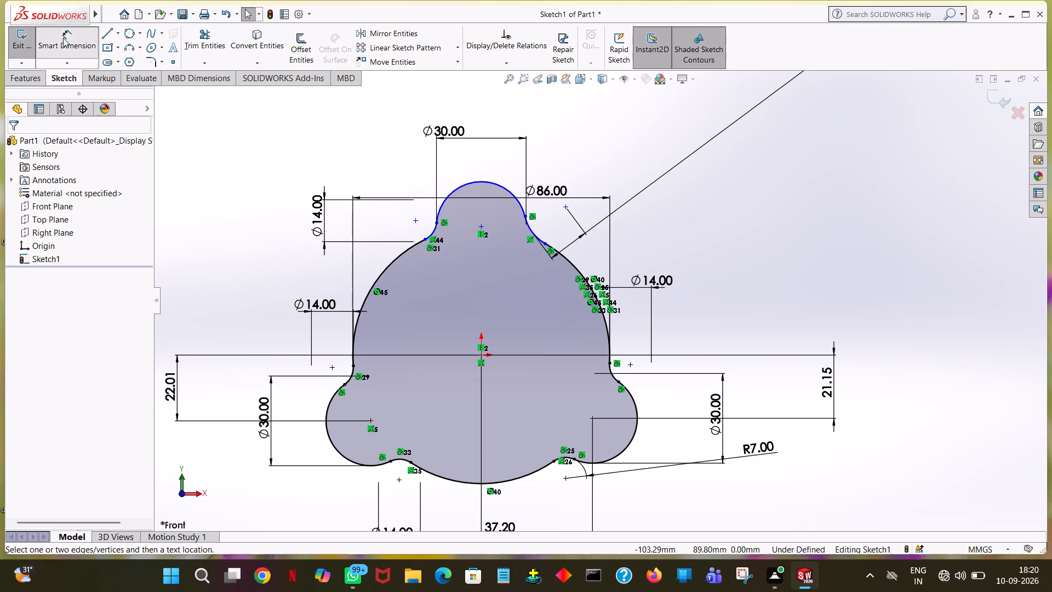
{"action": "left_click", "coordinate": [480, 224]}
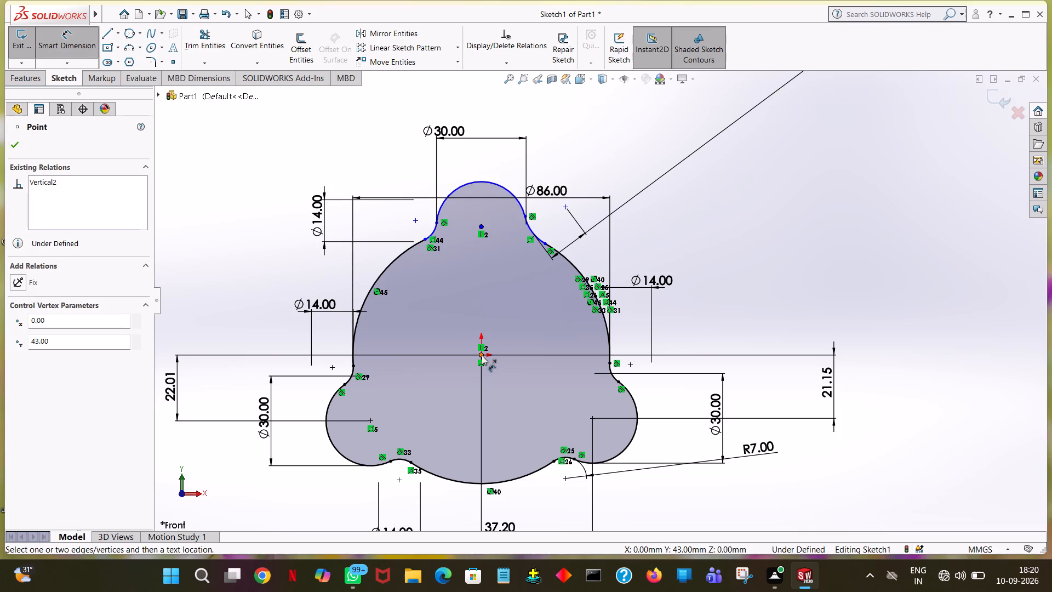
{"action": "left_click", "coordinate": [481, 355]}
{"action": "left_click", "coordinate": [779, 301]}
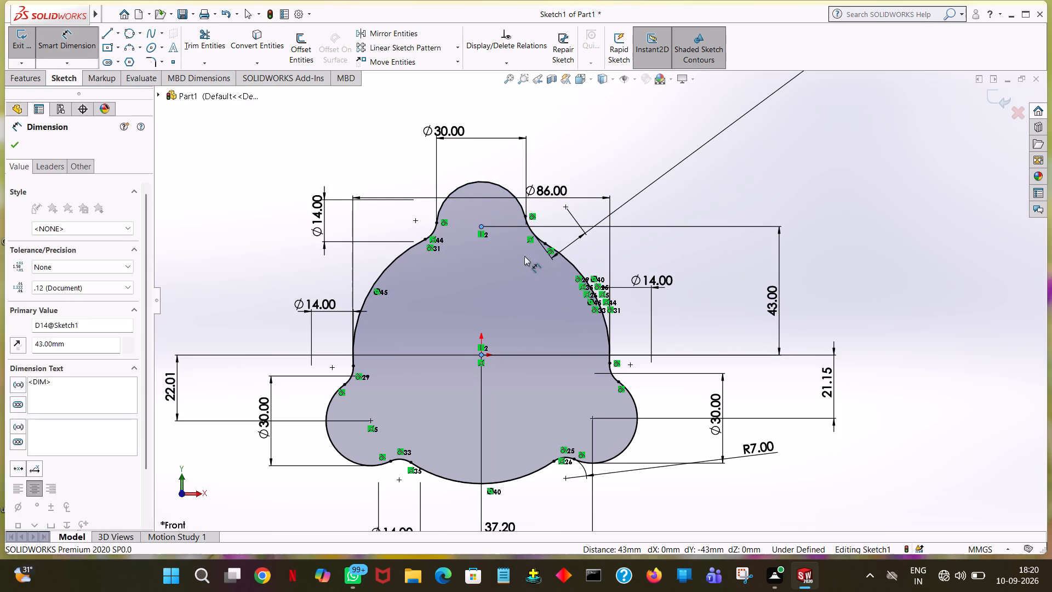
{"action": "left_click", "coordinate": [732, 279]}
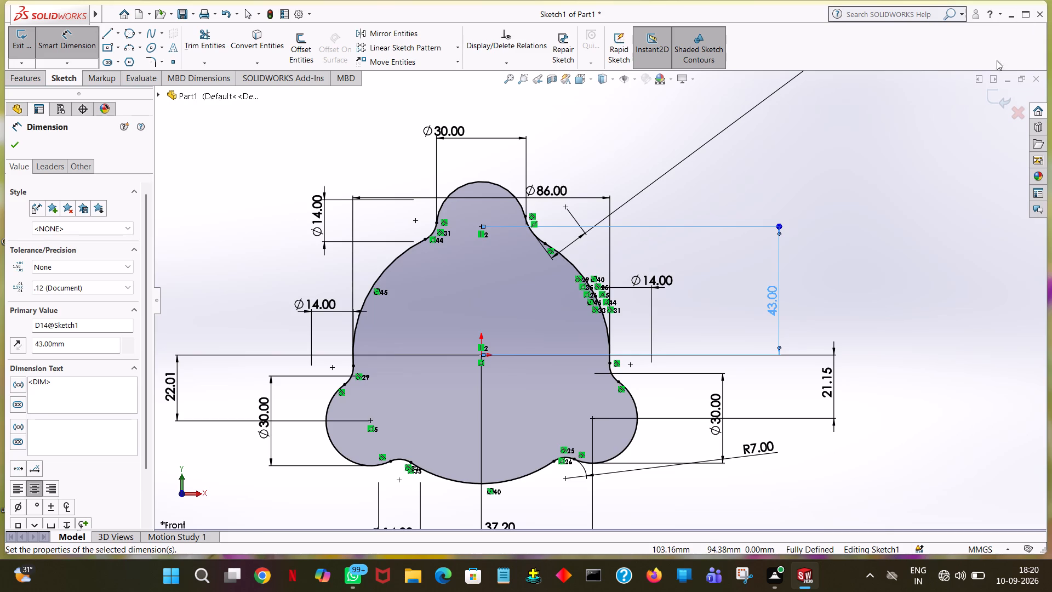
{"action": "left_click", "coordinate": [869, 131]}
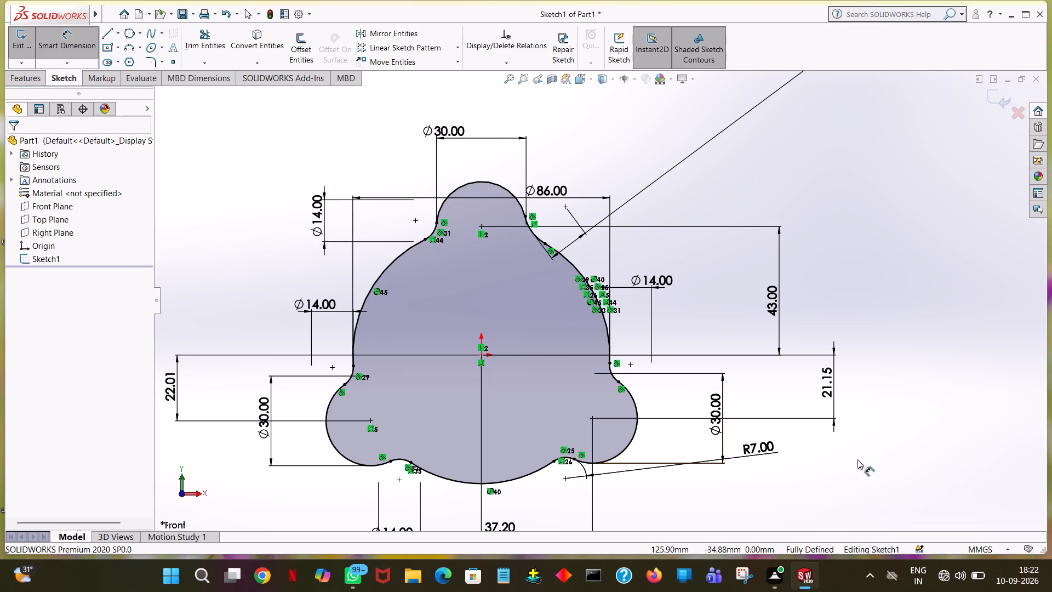
{"action": "left_click", "coordinate": [744, 184]}
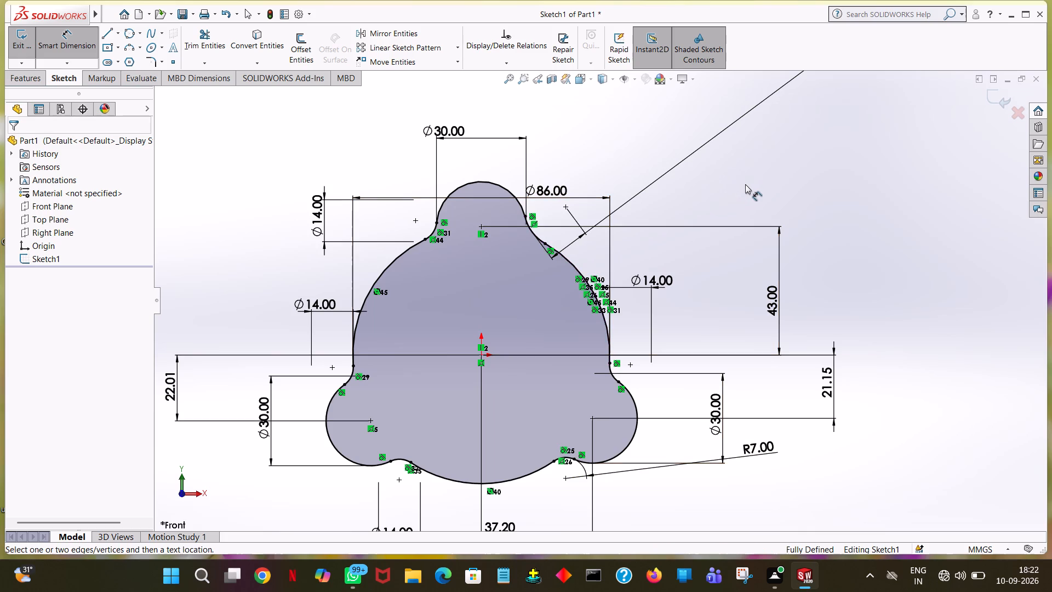
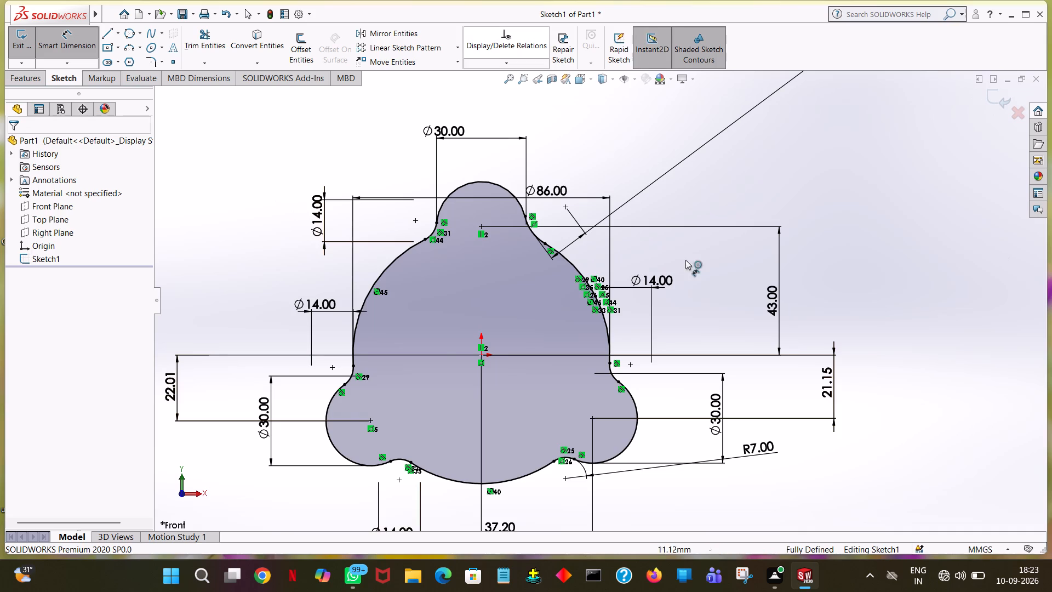
Extrude the closed three-lobed profile as a blind boss to a depth of 3 mm.
{"action": "left_click", "coordinate": [31, 81]}
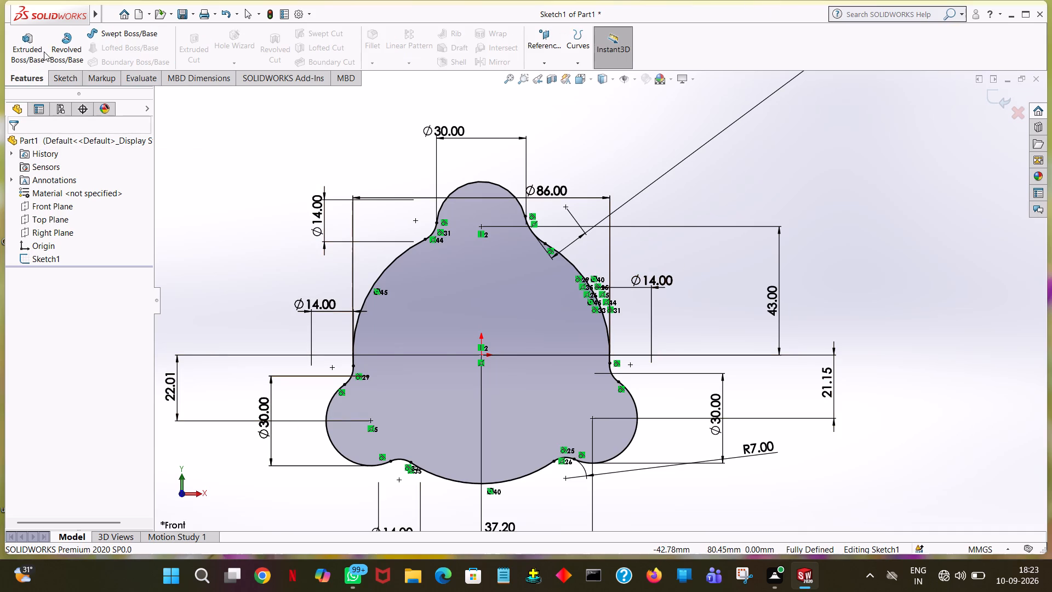
{"action": "left_click", "coordinate": [15, 45]}
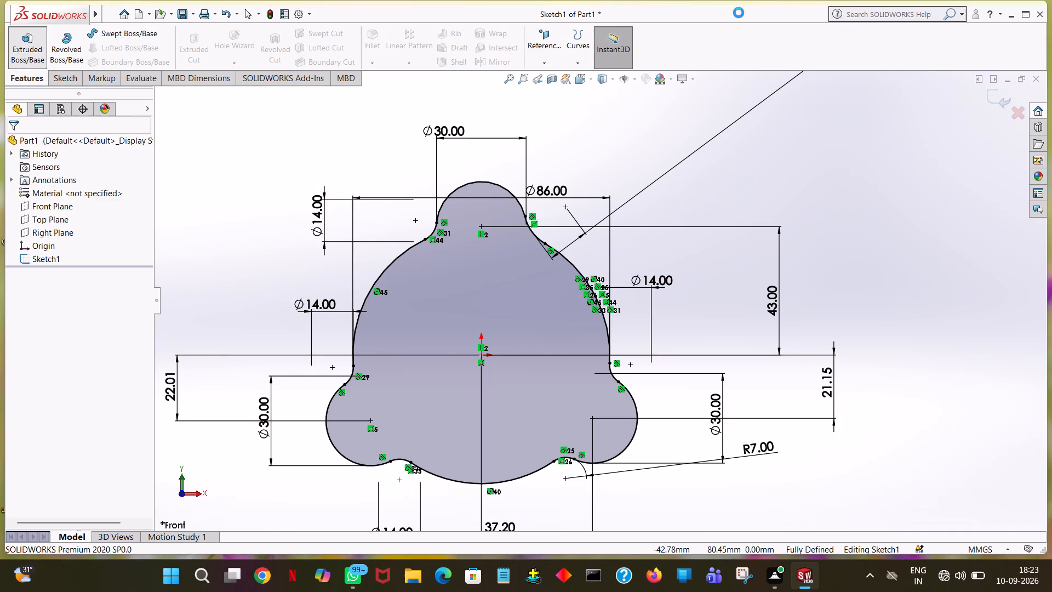
{"action": "middle_click_drag", "start_coordinate": [871, 134], "coordinate": [752, 192]}
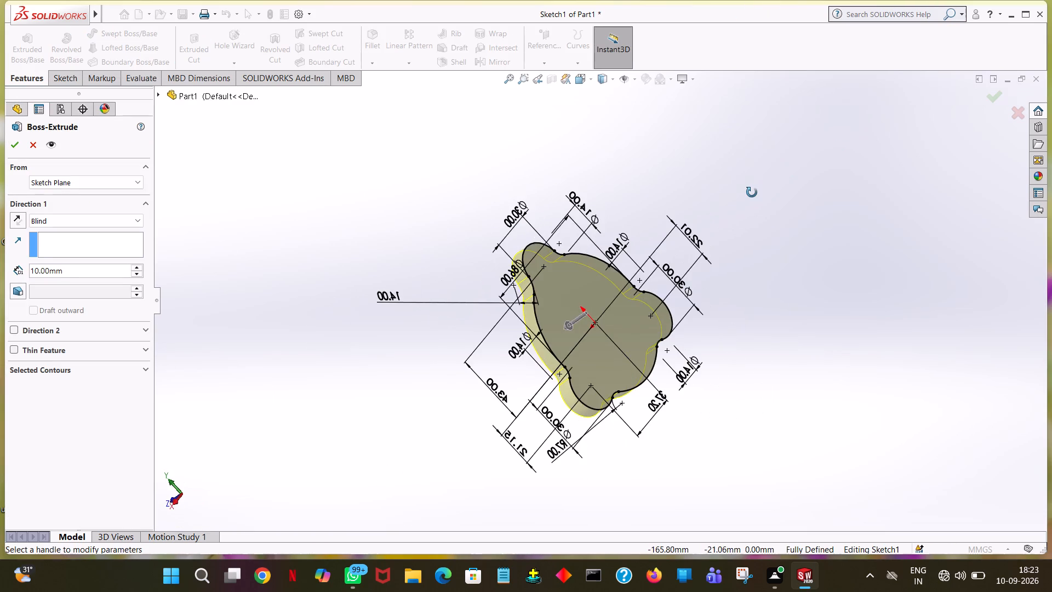
{"action": "middle_click_drag", "start_coordinate": [752, 192], "coordinate": [813, 113]}
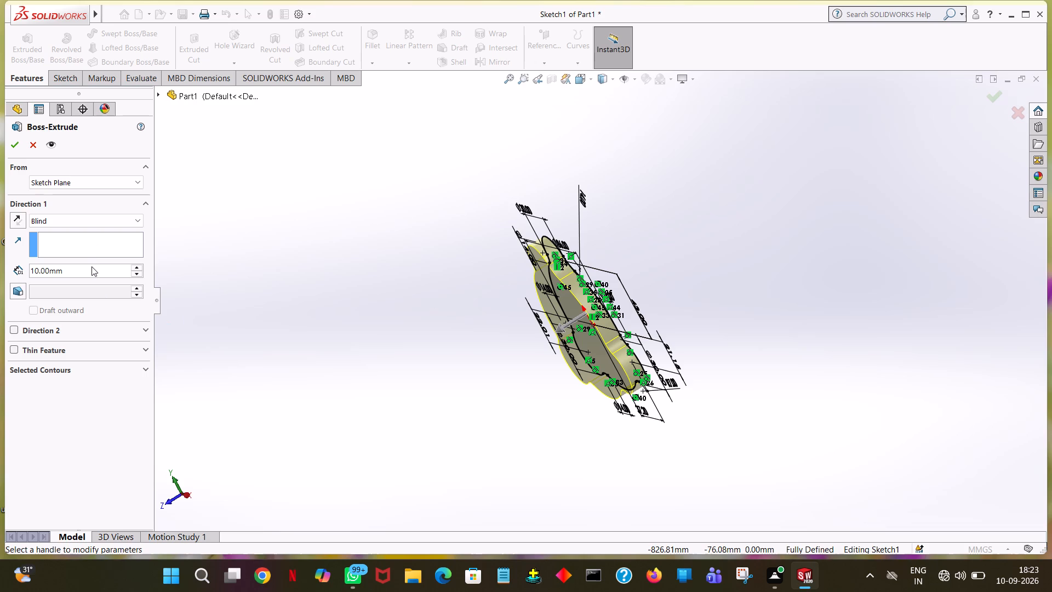
{"action": "left_click", "coordinate": [92, 267]}
{"action": "left_click", "coordinate": [92, 268]}
{"action": "left_click", "coordinate": [92, 268]}
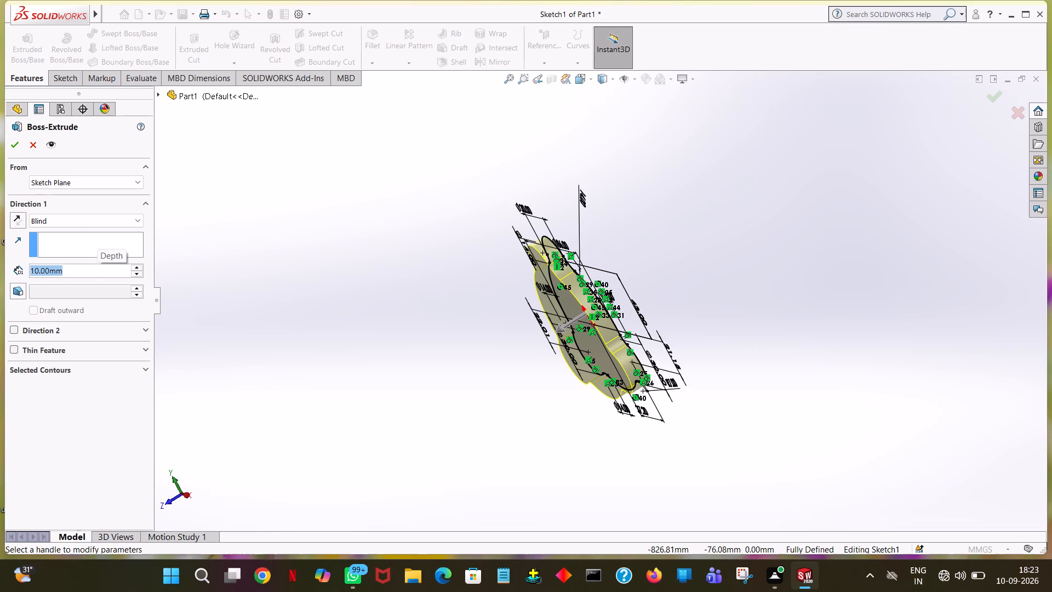
{"action": "key", "text": "3"}
{"action": "key", "text": "Return"}
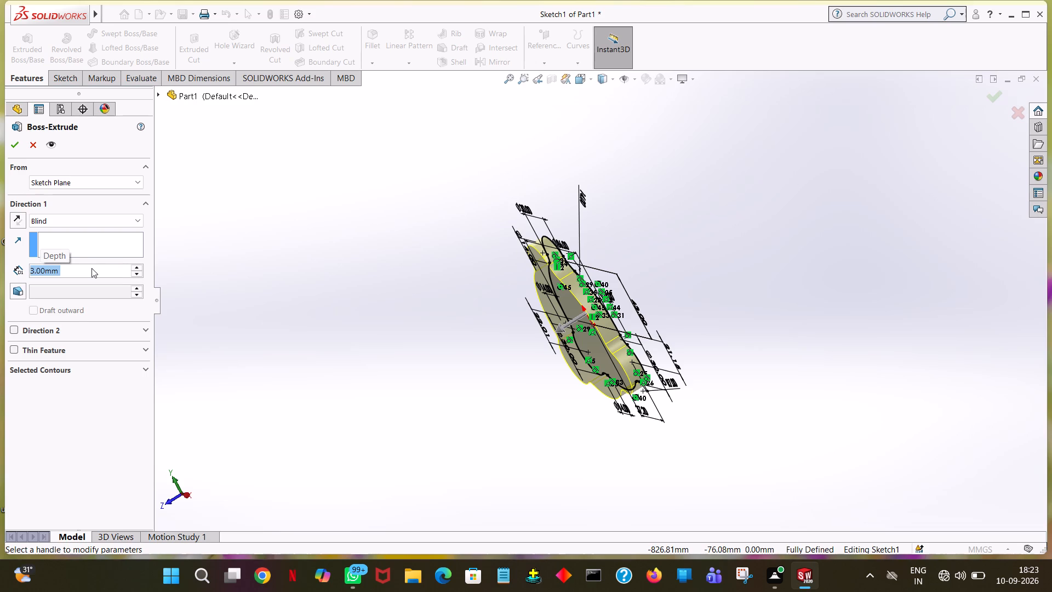
{"action": "left_click", "coordinate": [9, 150]}
{"action": "left_click", "coordinate": [398, 242]}
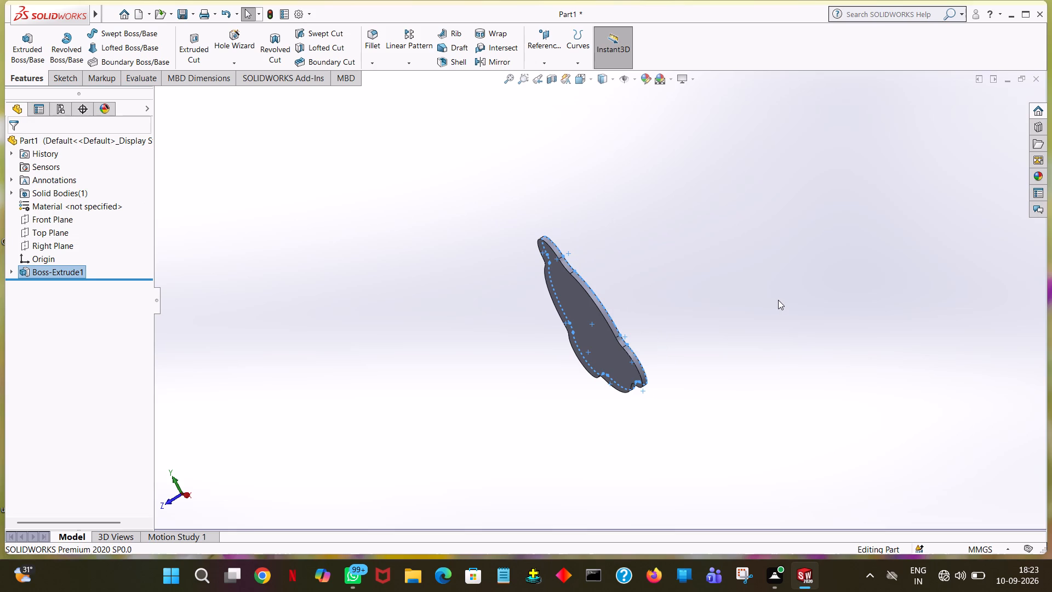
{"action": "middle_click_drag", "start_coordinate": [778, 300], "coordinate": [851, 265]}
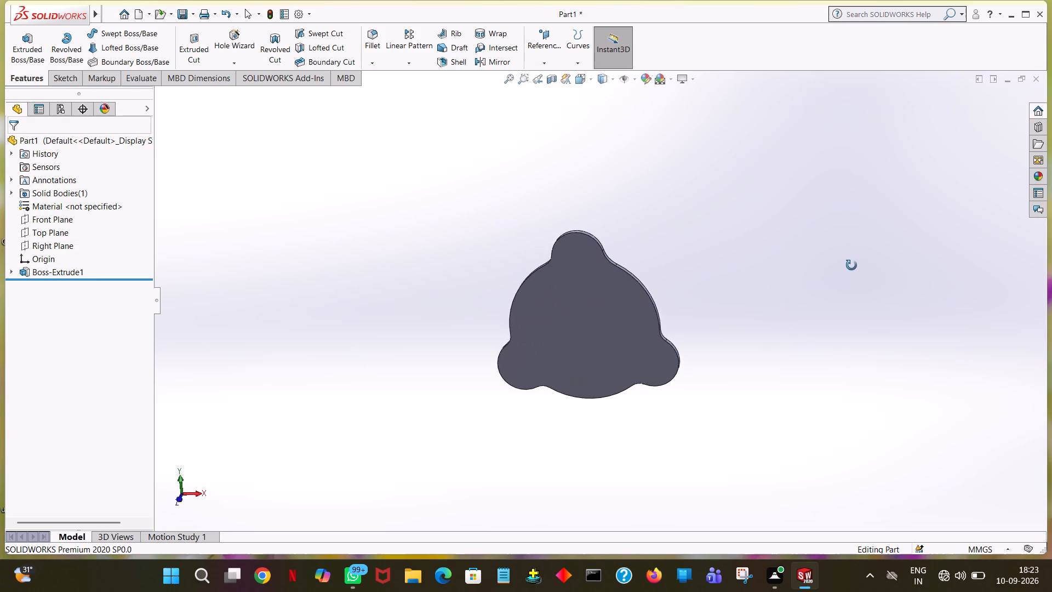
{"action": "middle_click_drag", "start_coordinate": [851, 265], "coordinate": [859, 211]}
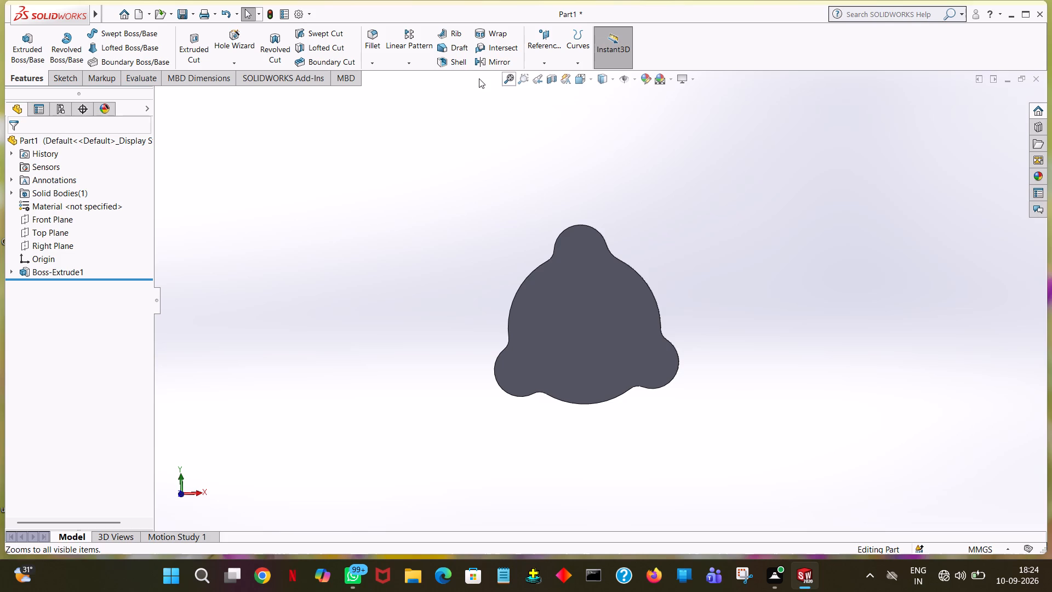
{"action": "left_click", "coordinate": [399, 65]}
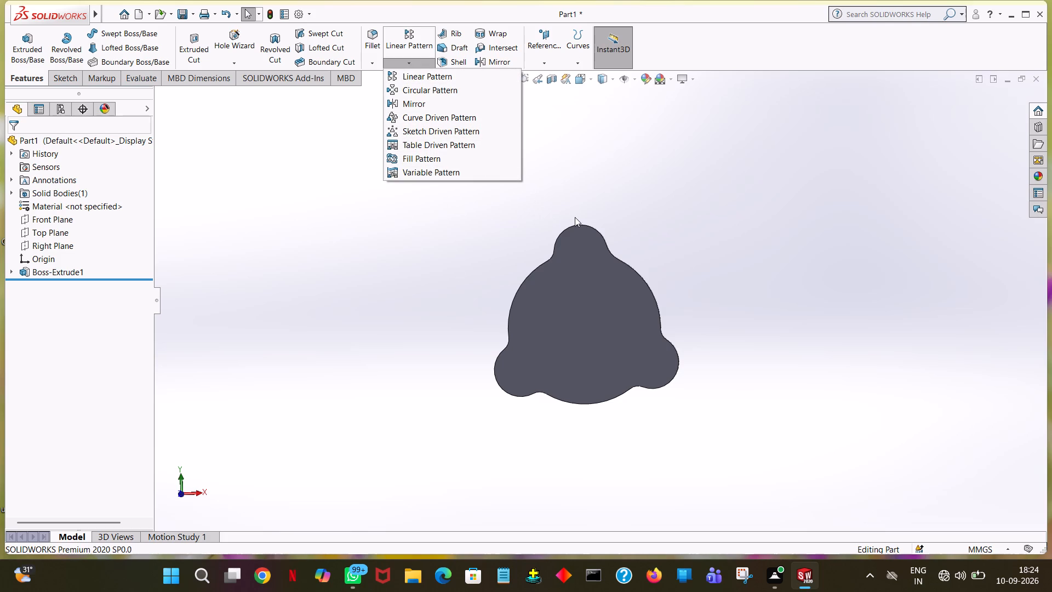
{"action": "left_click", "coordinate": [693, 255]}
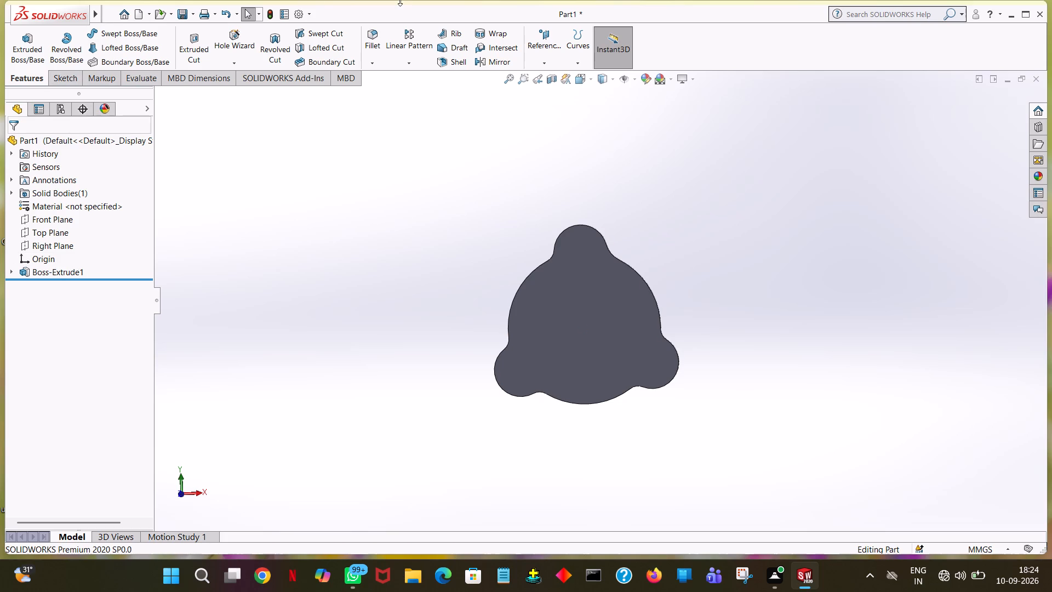
Create a reference plane from the plate's large front face with an offset distance of 0 mm.
{"action": "left_click", "coordinate": [528, 64]}
{"action": "left_click", "coordinate": [529, 78]}
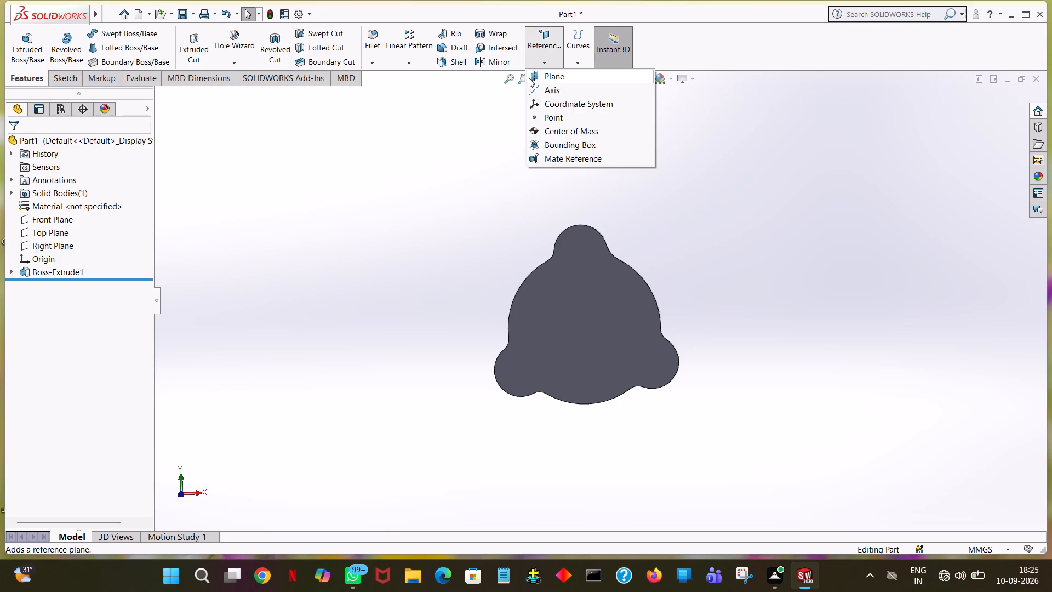
{"action": "middle_click_drag", "start_coordinate": [910, 311], "coordinate": [810, 398]}
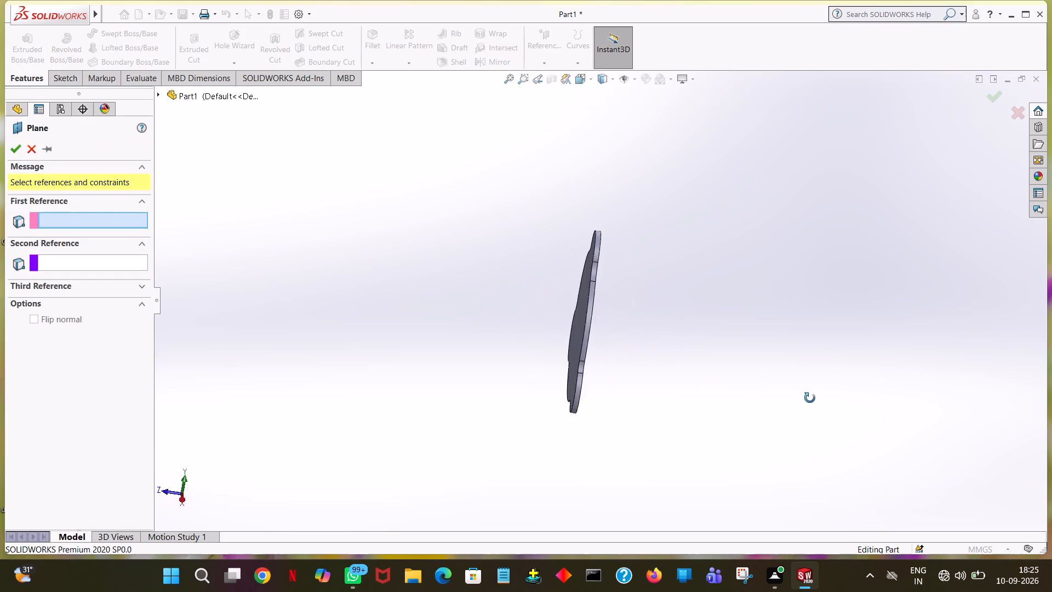
{"action": "middle_click_drag", "start_coordinate": [810, 398], "coordinate": [843, 388]}
{"action": "left_click", "coordinate": [568, 301]}
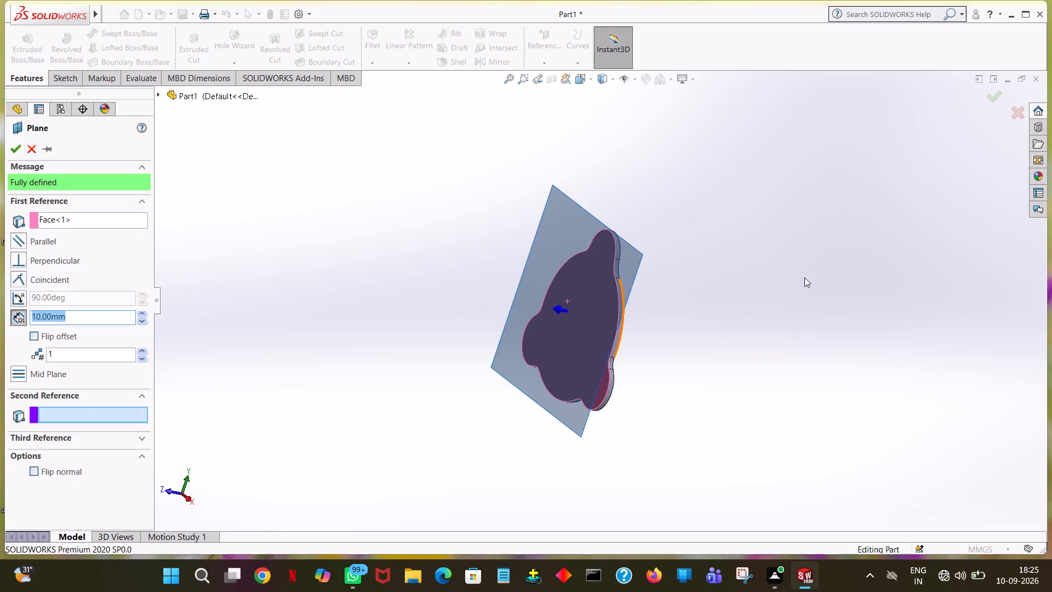
{"action": "middle_click_drag", "start_coordinate": [802, 281], "coordinate": [769, 241]}
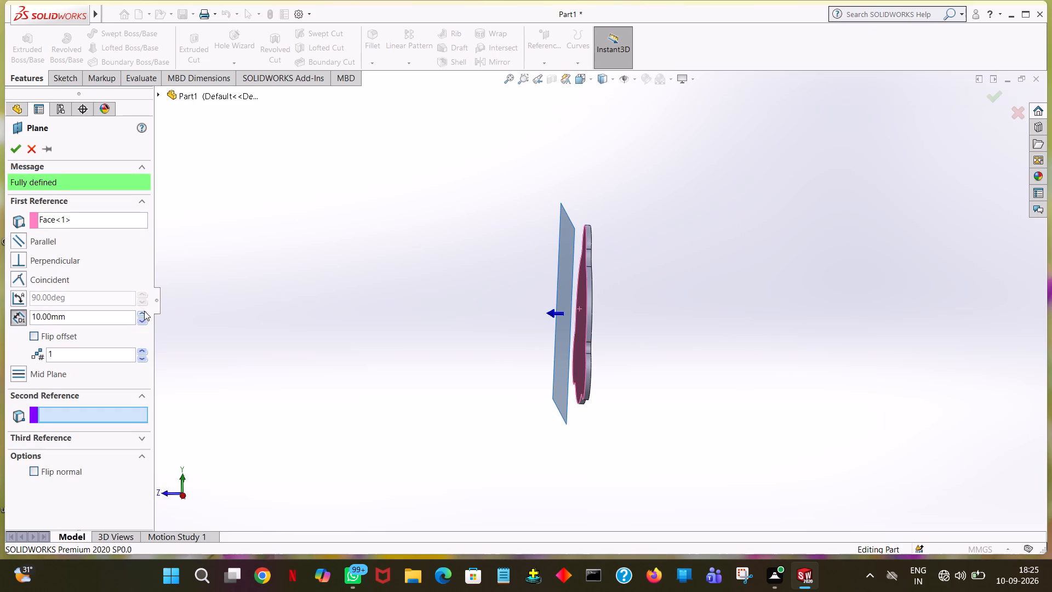
{"action": "double_click", "coordinate": [104, 323]}
{"action": "key", "text": "0"}
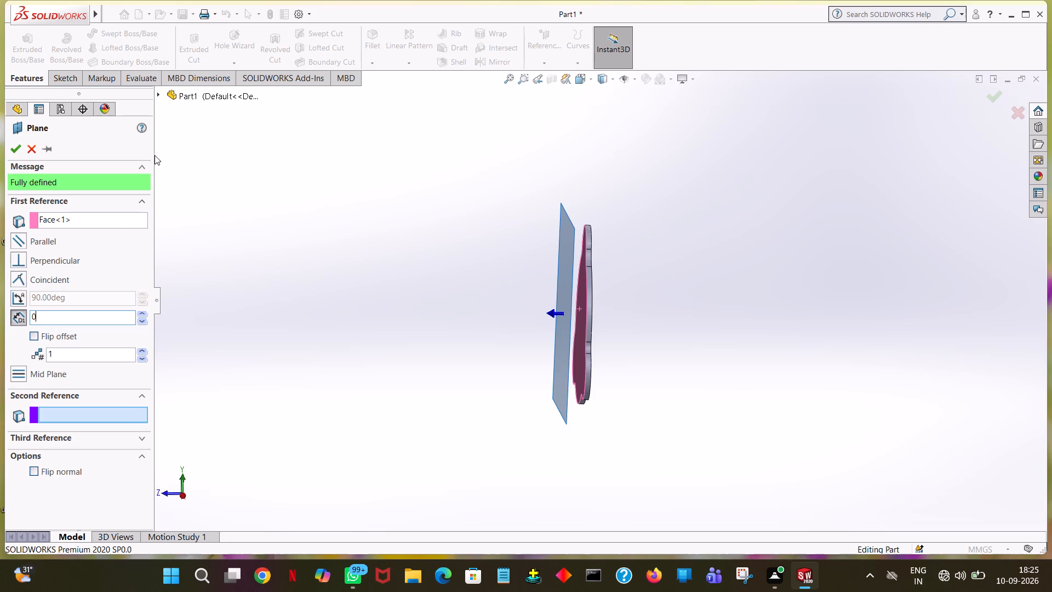
{"action": "left_click", "coordinate": [301, 186]}
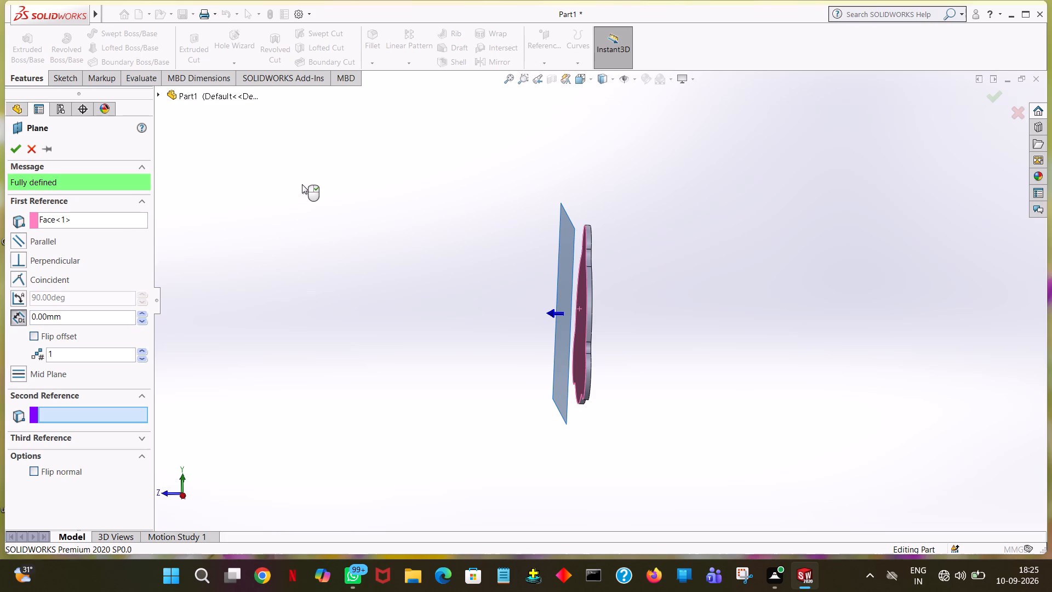
{"action": "scroll", "coordinate": [685, 508], "scroll_direction": "down", "scroll_amount": 2, "text": "ctrl"}
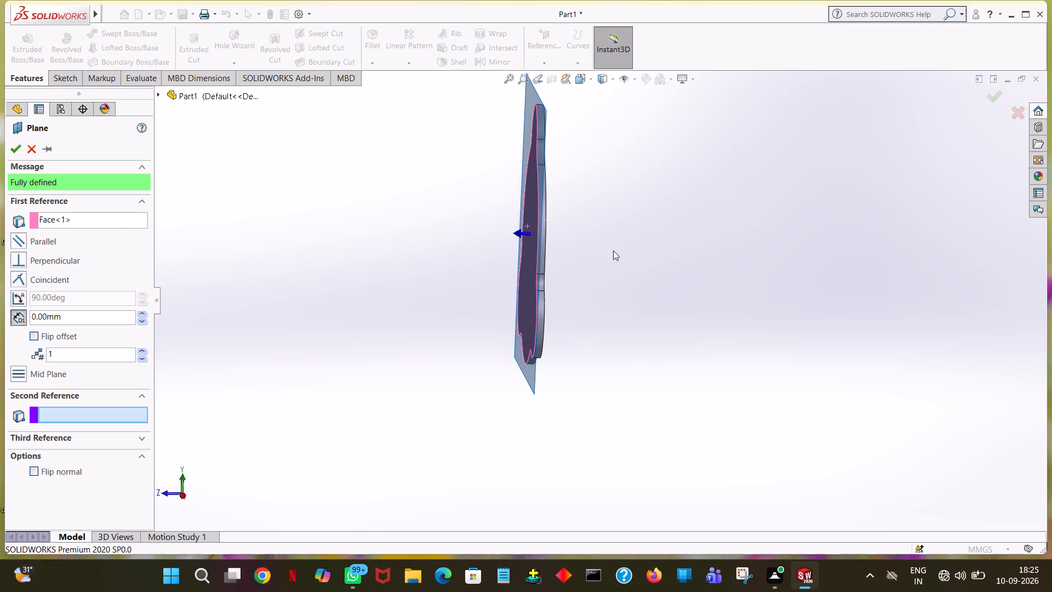
{"action": "scroll", "coordinate": [573, 179], "scroll_direction": "down", "scroll_amount": 4, "text": "ctrl"}
{"action": "middle_click", "coordinate": [632, 150]}
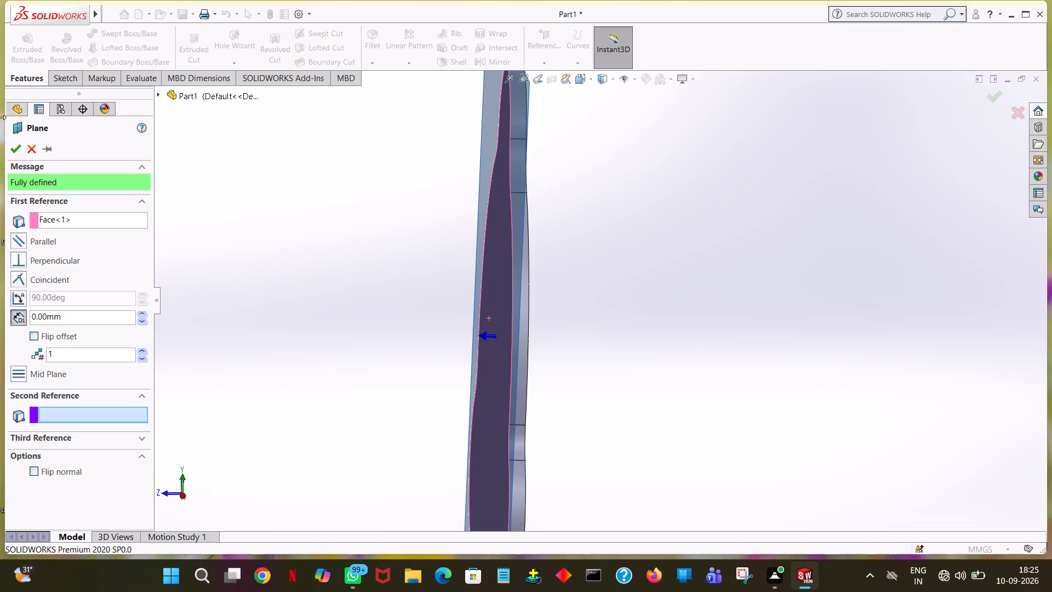
{"action": "left_click", "coordinate": [9, 146]}
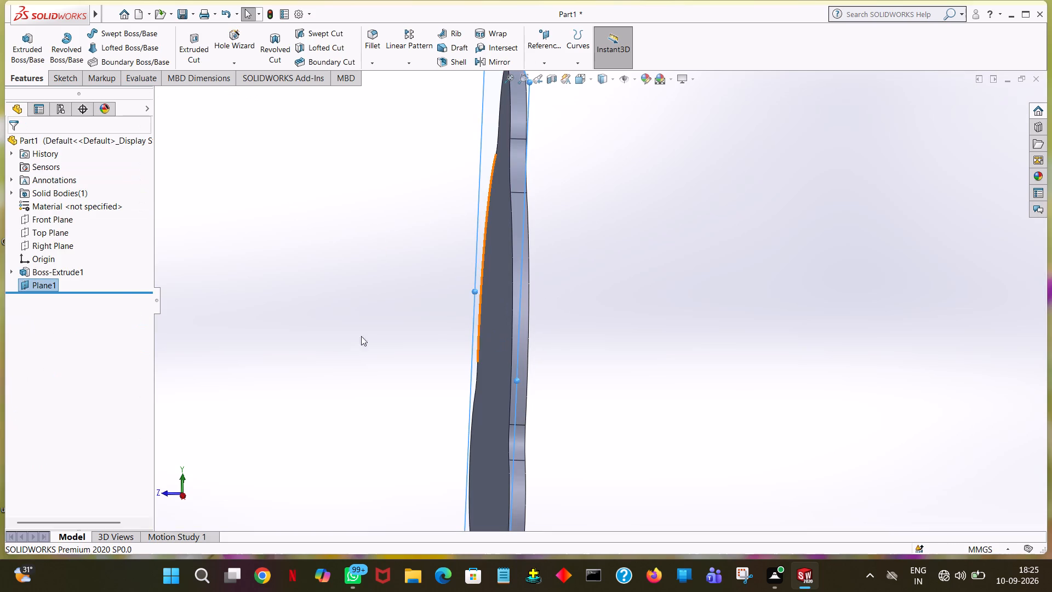
Start a new sketch on the reference plane lying on the plate's front face.
{"action": "left_click", "coordinate": [54, 287]}
{"action": "right_click", "coordinate": [54, 287]}
{"action": "left_click", "coordinate": [63, 278]}
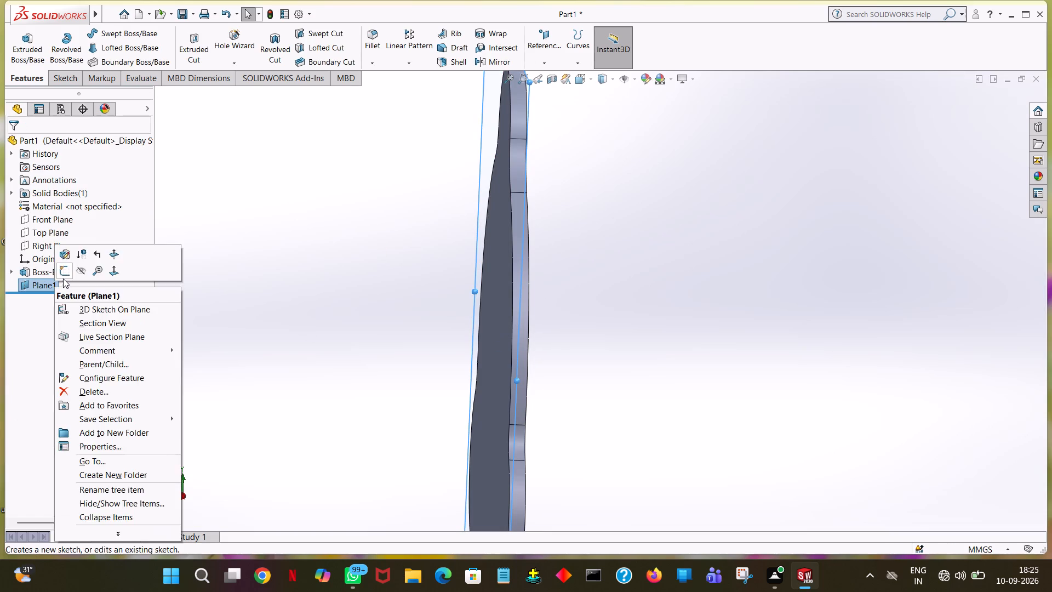
{"action": "key", "text": "space"}
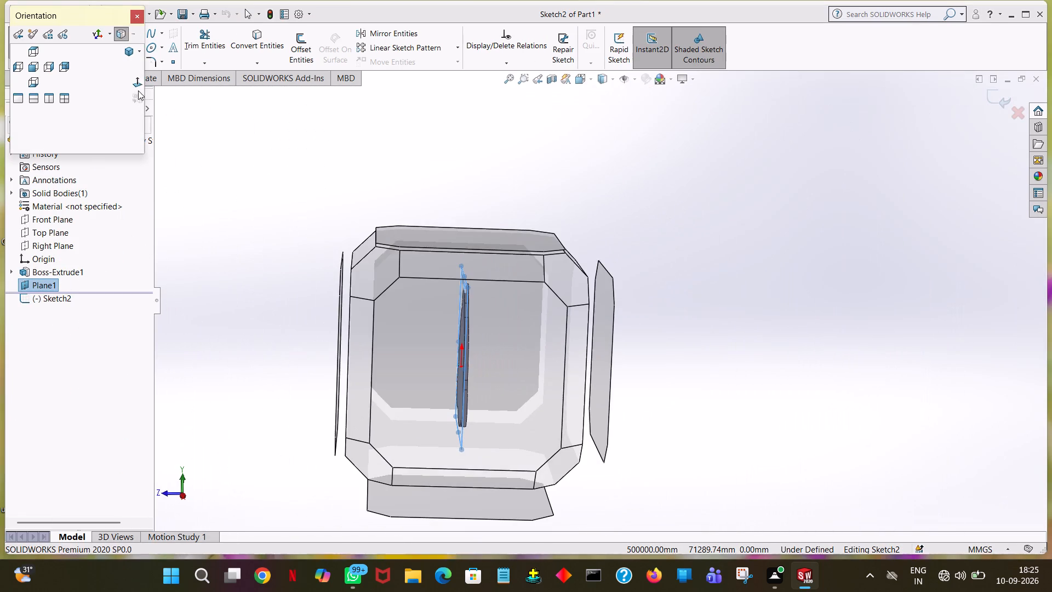
{"action": "left_click", "coordinate": [138, 88]}
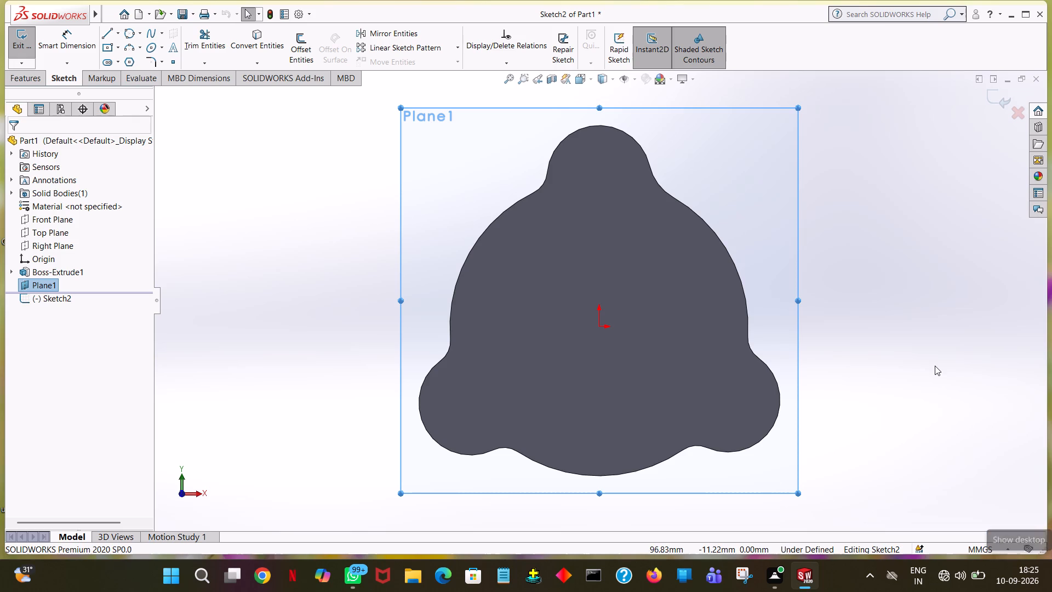
{"action": "middle_click_drag", "start_coordinate": [935, 366], "coordinate": [881, 388]}
{"action": "left_click", "coordinate": [34, 299]}
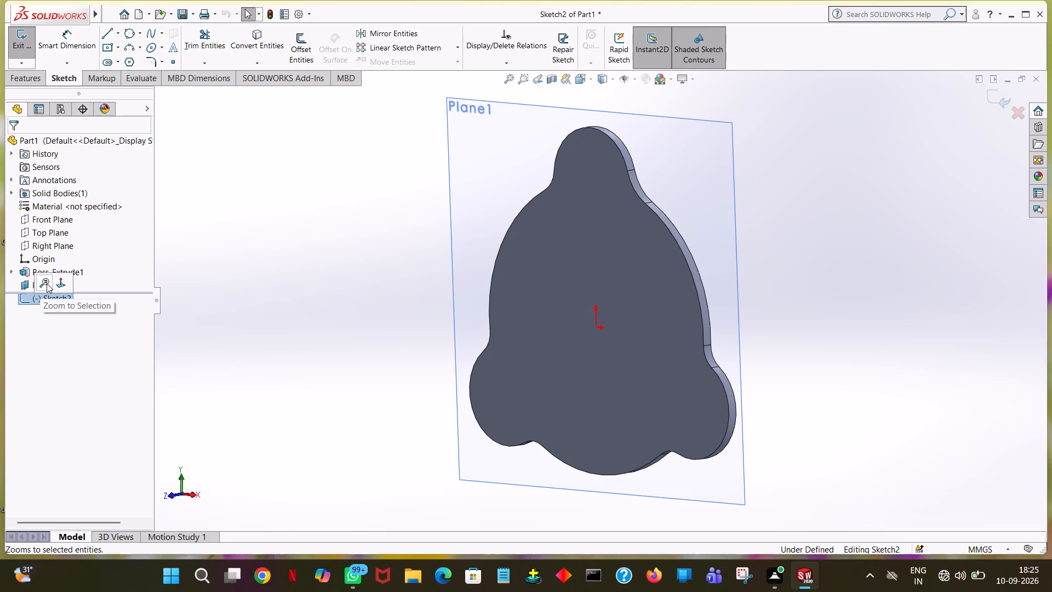
{"action": "left_click", "coordinate": [64, 284]}
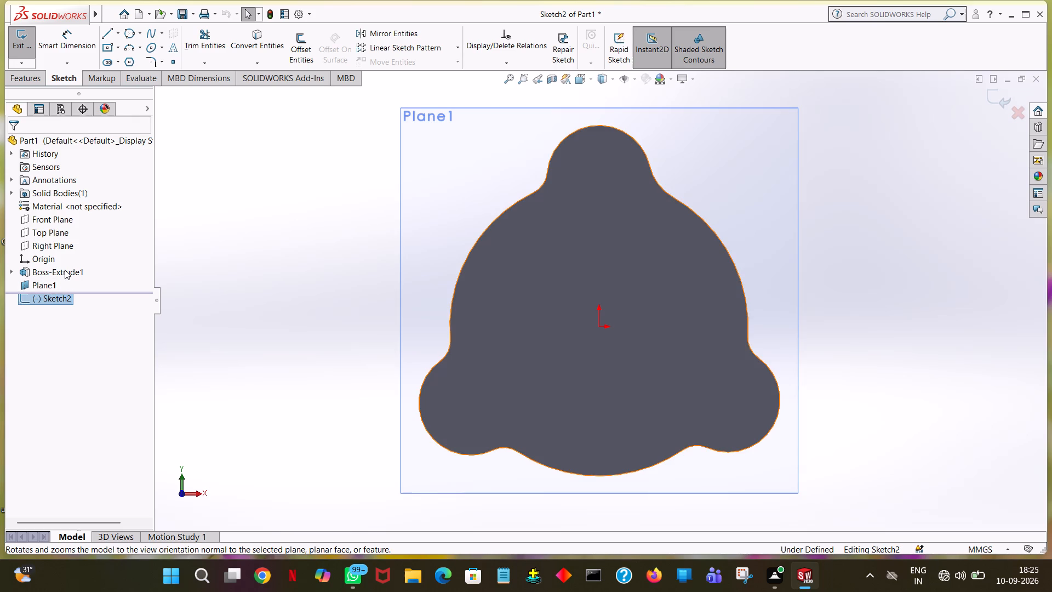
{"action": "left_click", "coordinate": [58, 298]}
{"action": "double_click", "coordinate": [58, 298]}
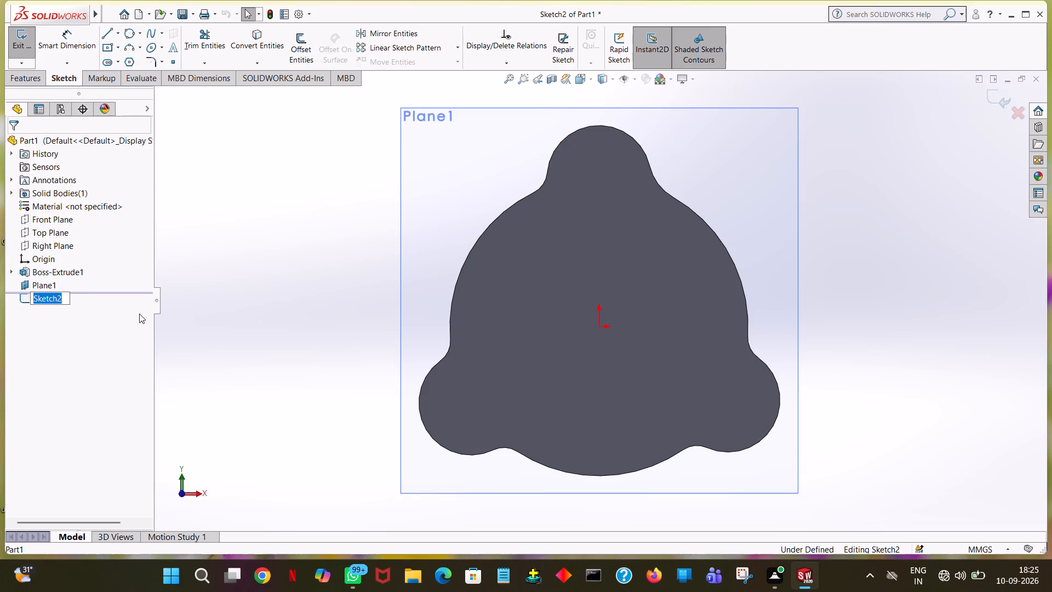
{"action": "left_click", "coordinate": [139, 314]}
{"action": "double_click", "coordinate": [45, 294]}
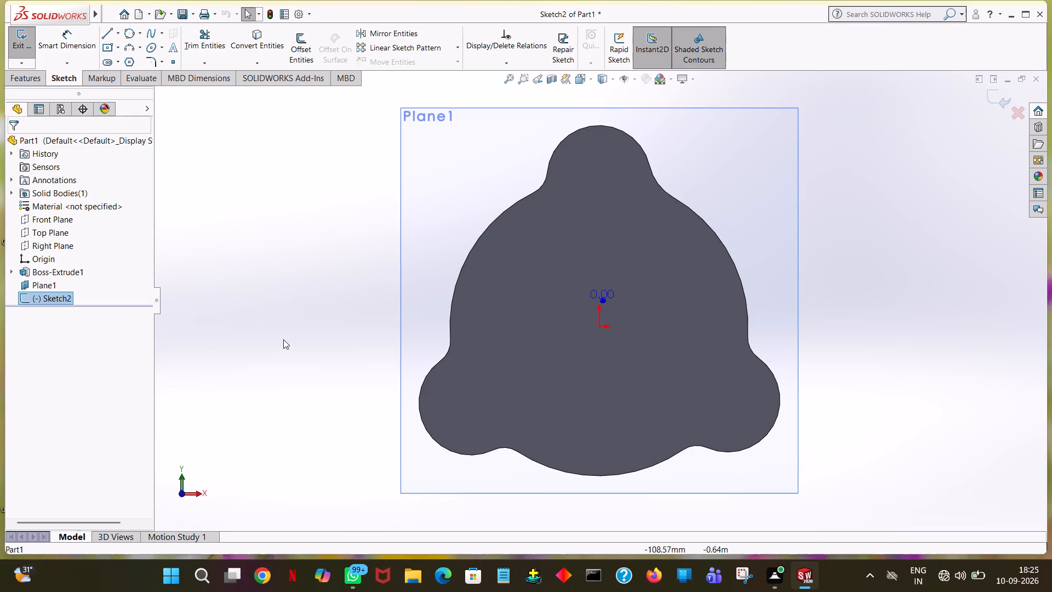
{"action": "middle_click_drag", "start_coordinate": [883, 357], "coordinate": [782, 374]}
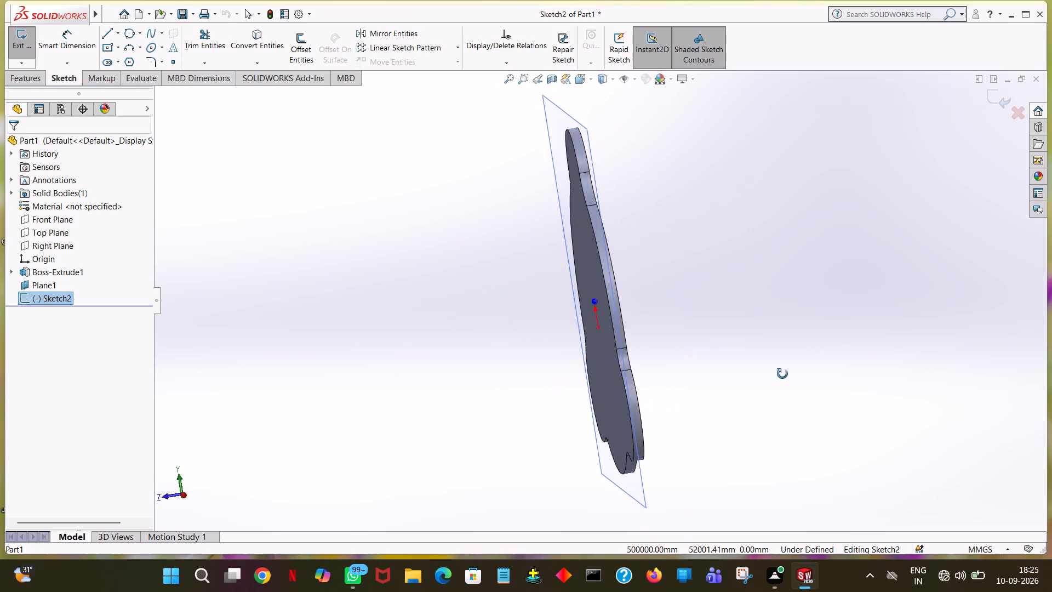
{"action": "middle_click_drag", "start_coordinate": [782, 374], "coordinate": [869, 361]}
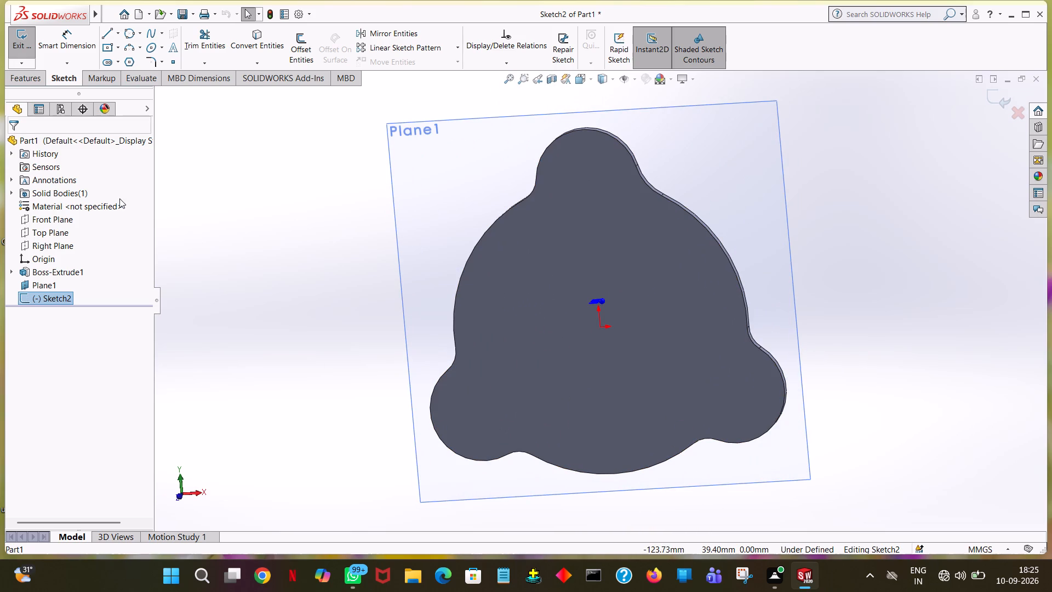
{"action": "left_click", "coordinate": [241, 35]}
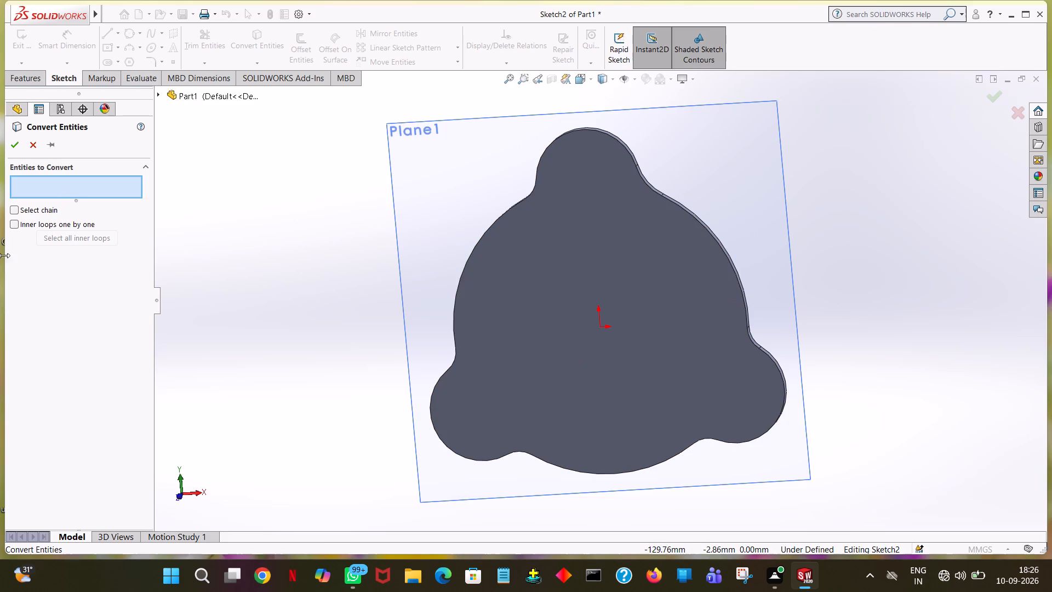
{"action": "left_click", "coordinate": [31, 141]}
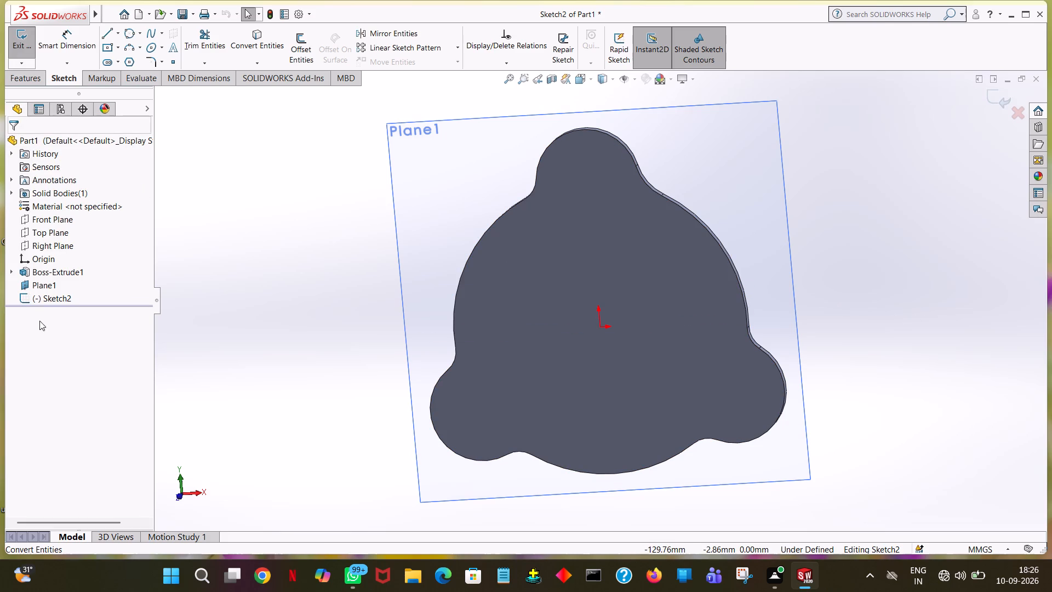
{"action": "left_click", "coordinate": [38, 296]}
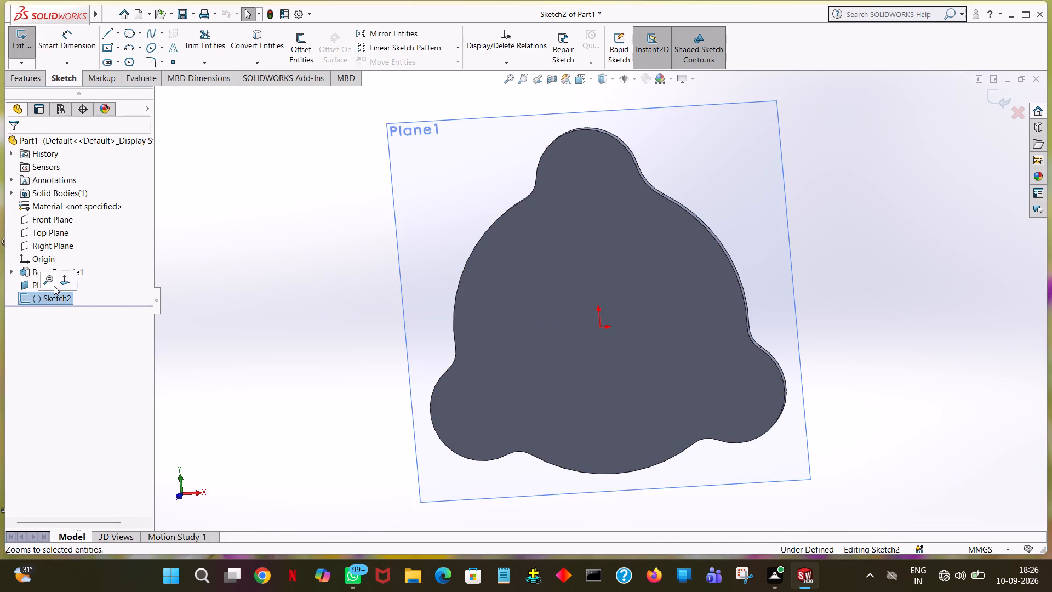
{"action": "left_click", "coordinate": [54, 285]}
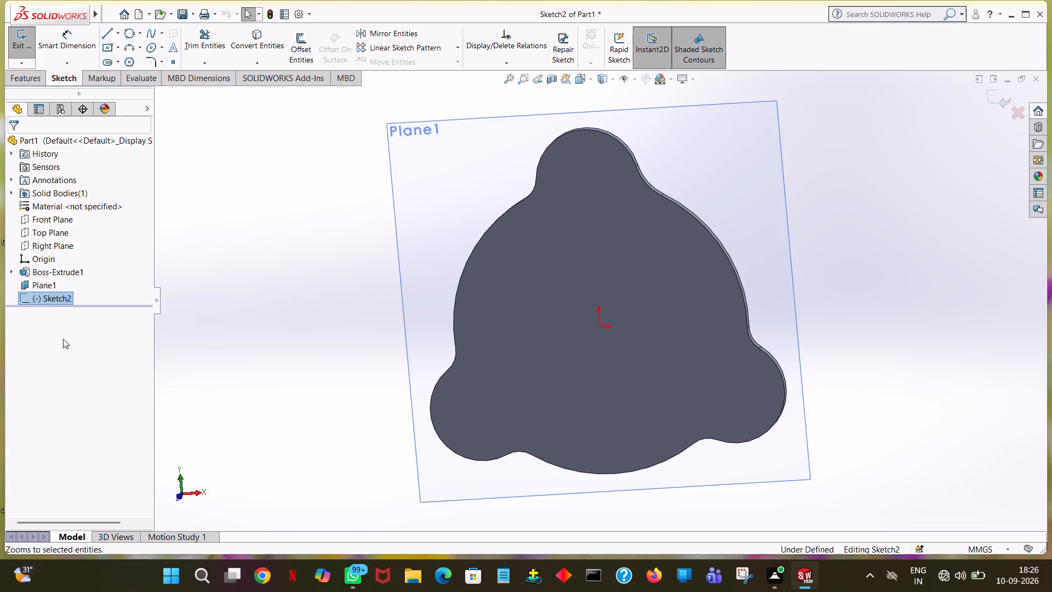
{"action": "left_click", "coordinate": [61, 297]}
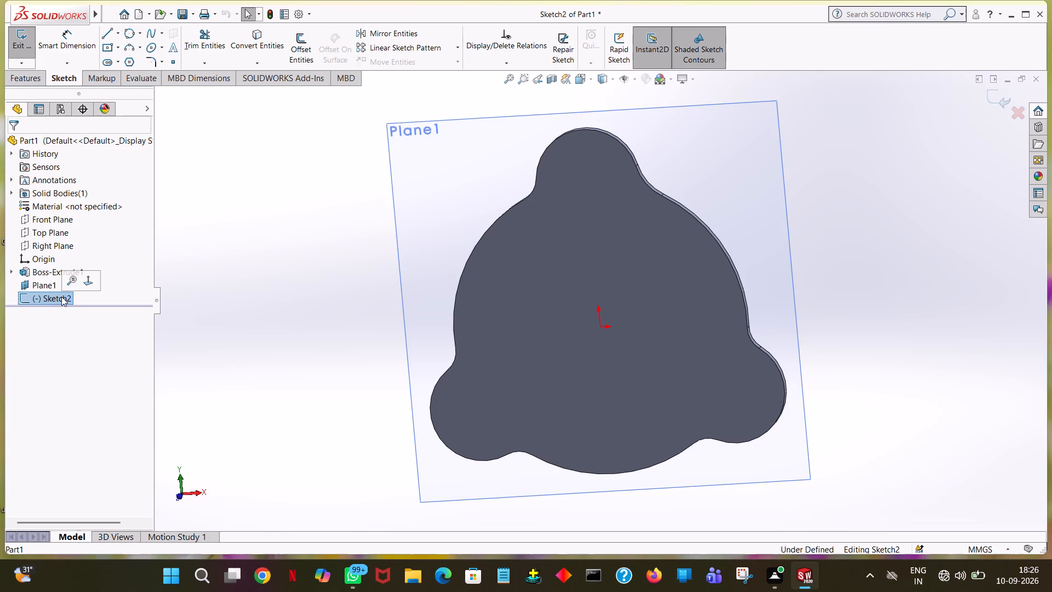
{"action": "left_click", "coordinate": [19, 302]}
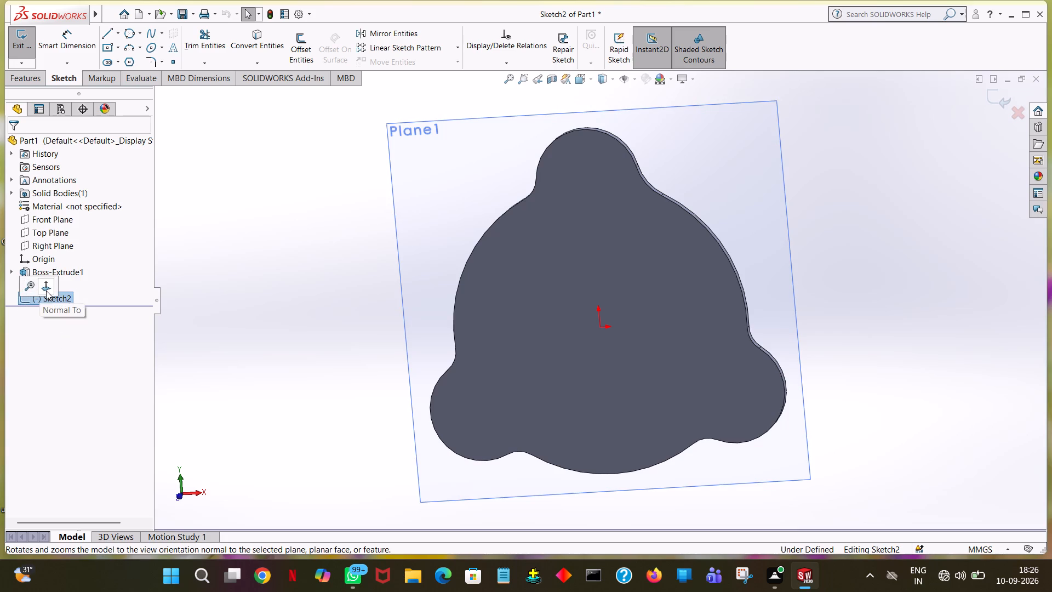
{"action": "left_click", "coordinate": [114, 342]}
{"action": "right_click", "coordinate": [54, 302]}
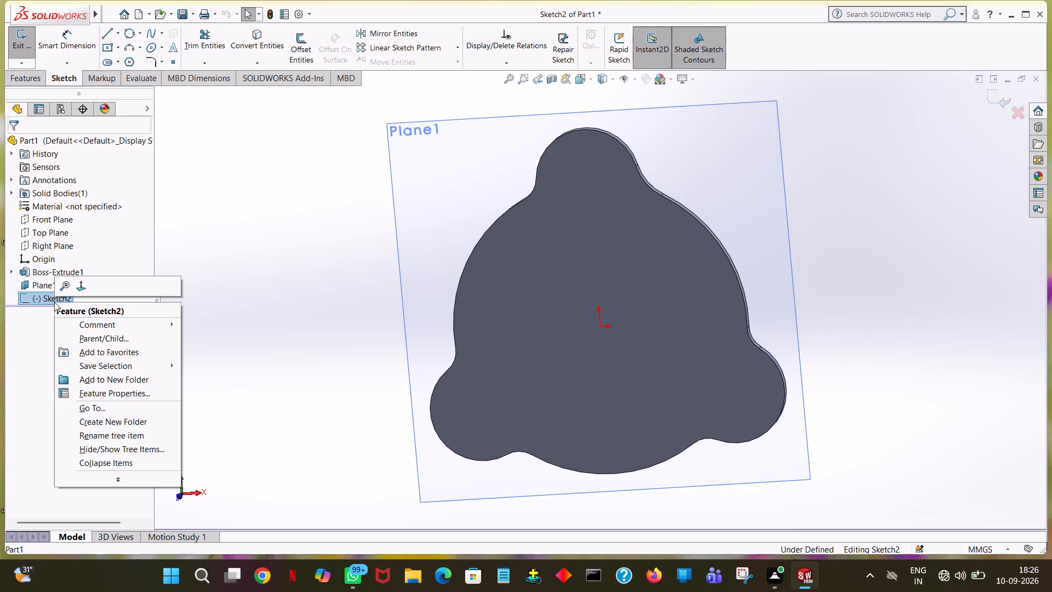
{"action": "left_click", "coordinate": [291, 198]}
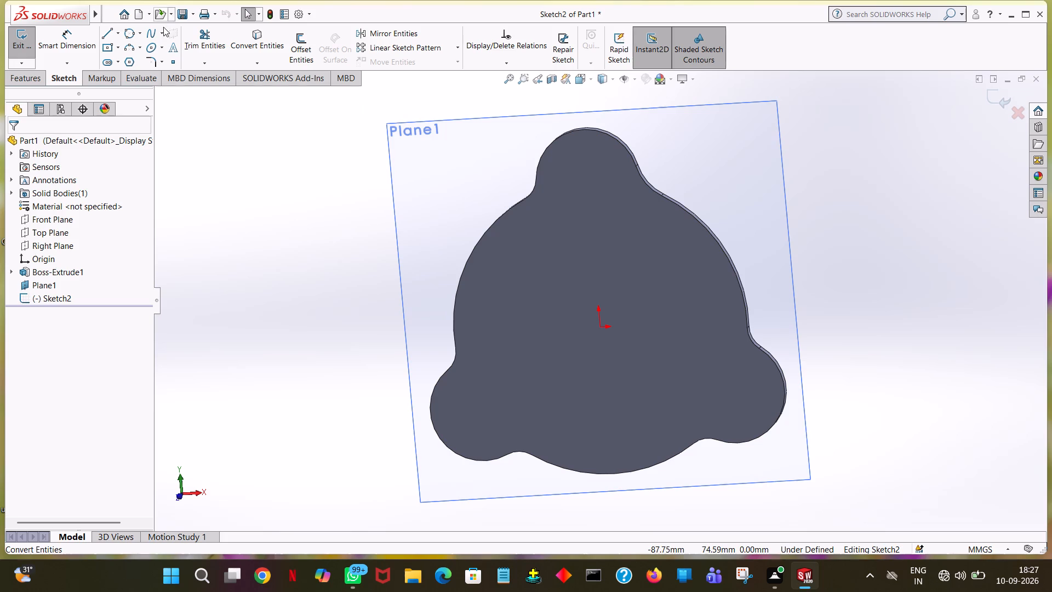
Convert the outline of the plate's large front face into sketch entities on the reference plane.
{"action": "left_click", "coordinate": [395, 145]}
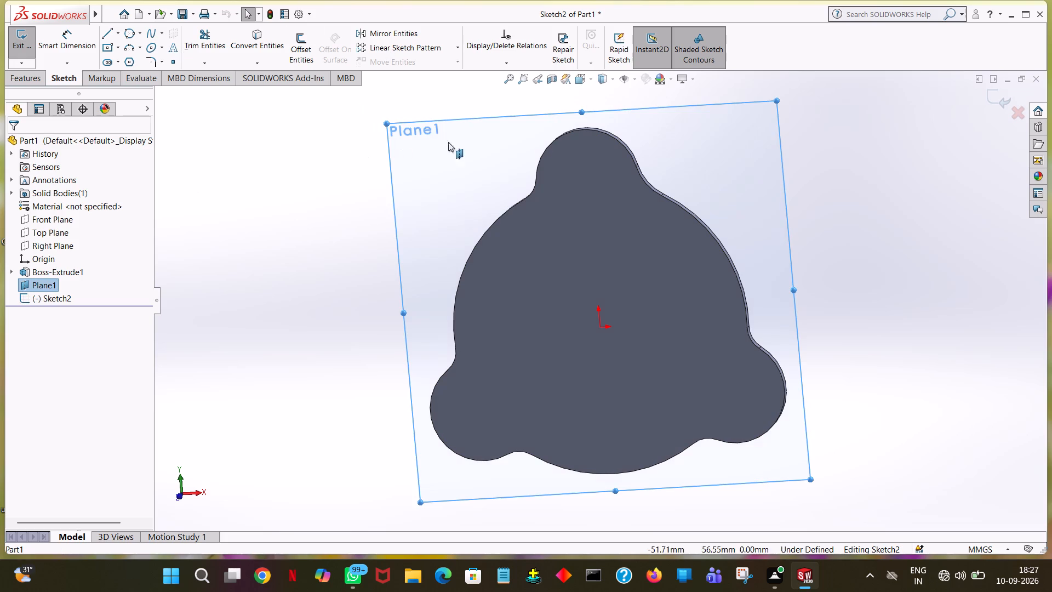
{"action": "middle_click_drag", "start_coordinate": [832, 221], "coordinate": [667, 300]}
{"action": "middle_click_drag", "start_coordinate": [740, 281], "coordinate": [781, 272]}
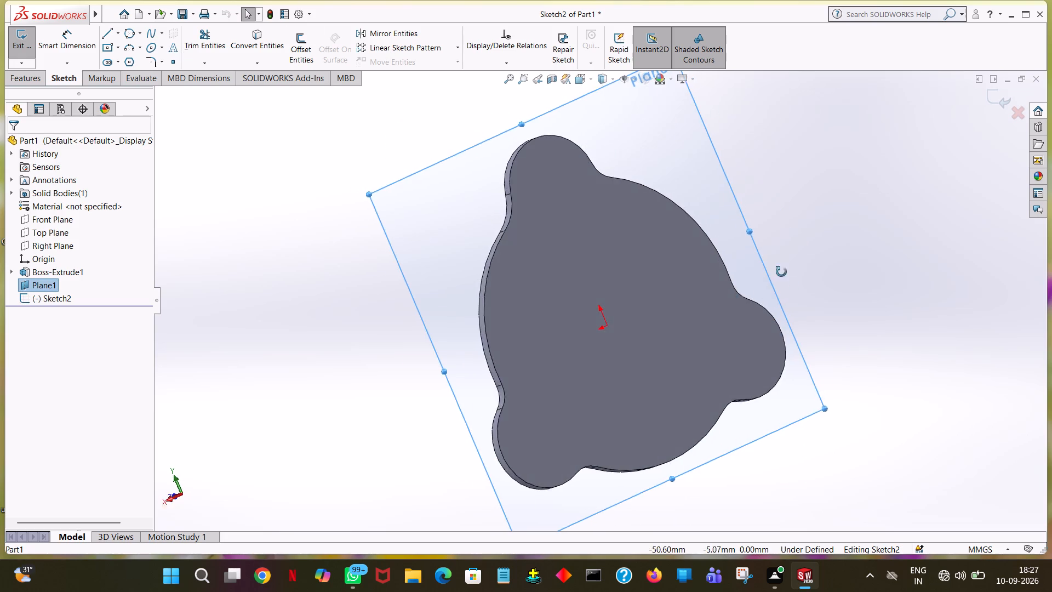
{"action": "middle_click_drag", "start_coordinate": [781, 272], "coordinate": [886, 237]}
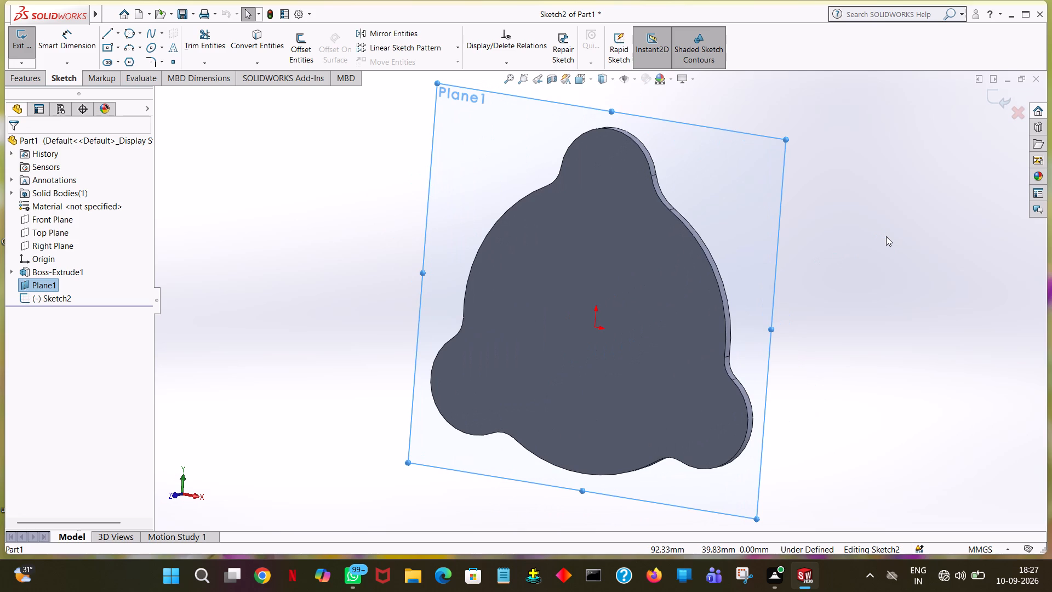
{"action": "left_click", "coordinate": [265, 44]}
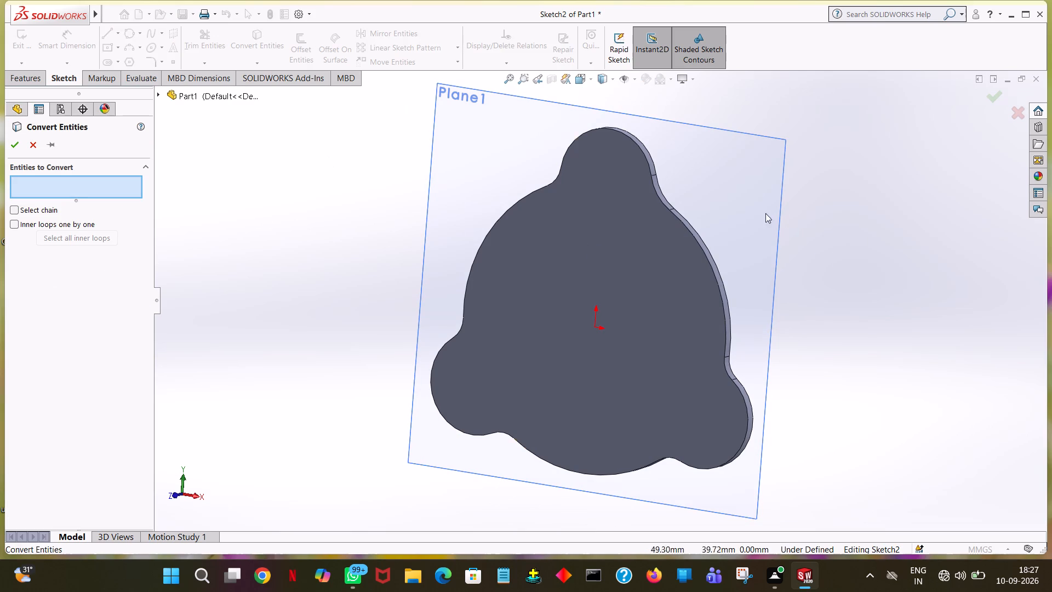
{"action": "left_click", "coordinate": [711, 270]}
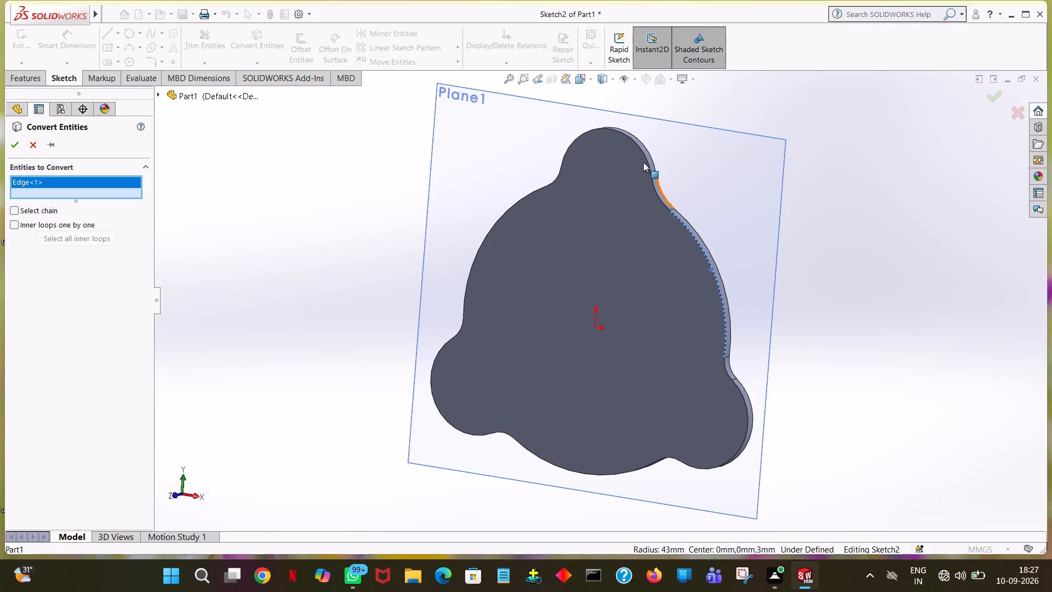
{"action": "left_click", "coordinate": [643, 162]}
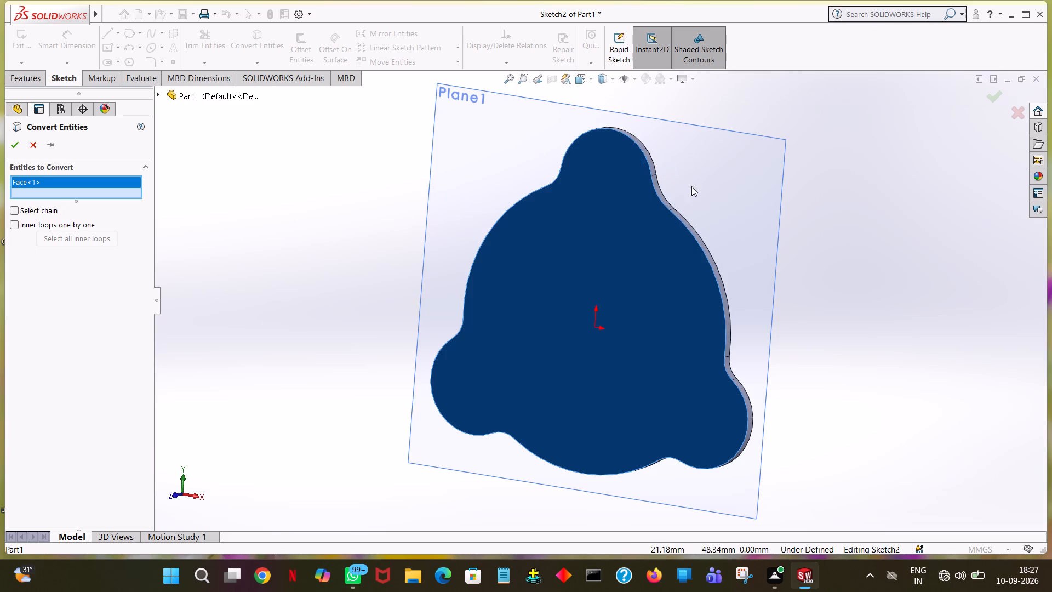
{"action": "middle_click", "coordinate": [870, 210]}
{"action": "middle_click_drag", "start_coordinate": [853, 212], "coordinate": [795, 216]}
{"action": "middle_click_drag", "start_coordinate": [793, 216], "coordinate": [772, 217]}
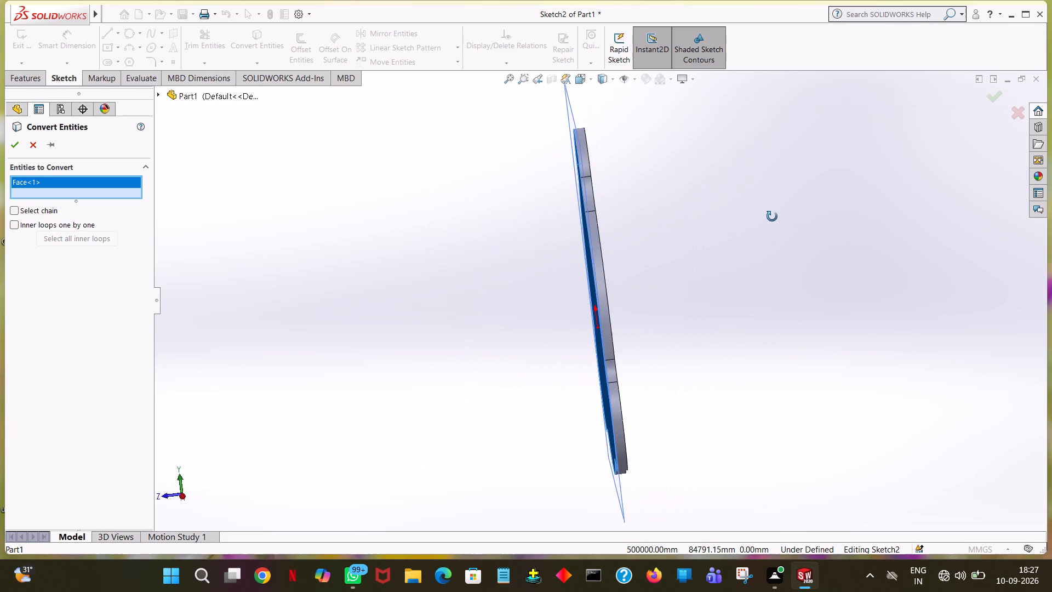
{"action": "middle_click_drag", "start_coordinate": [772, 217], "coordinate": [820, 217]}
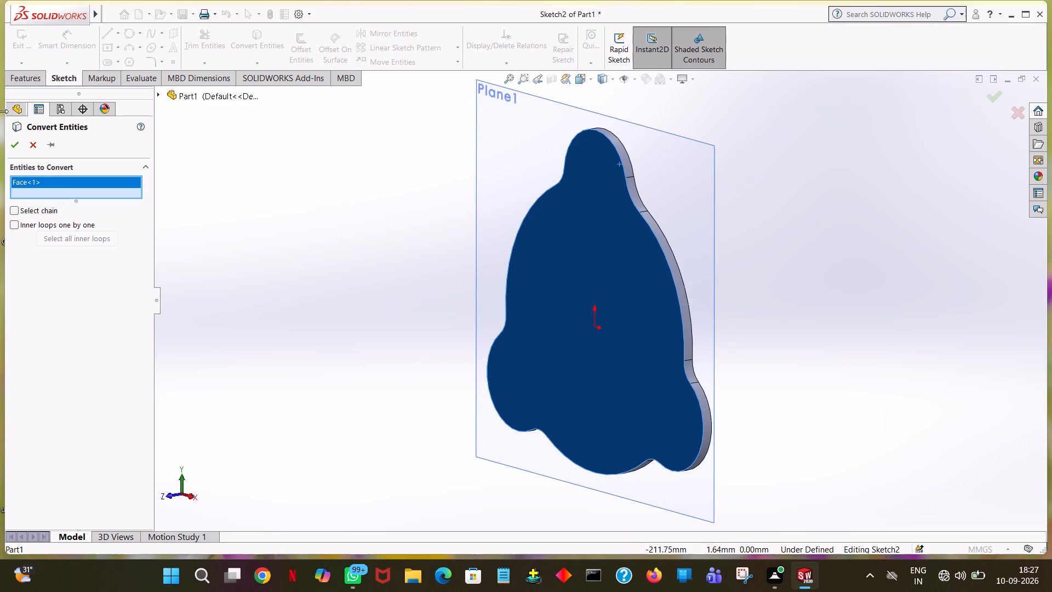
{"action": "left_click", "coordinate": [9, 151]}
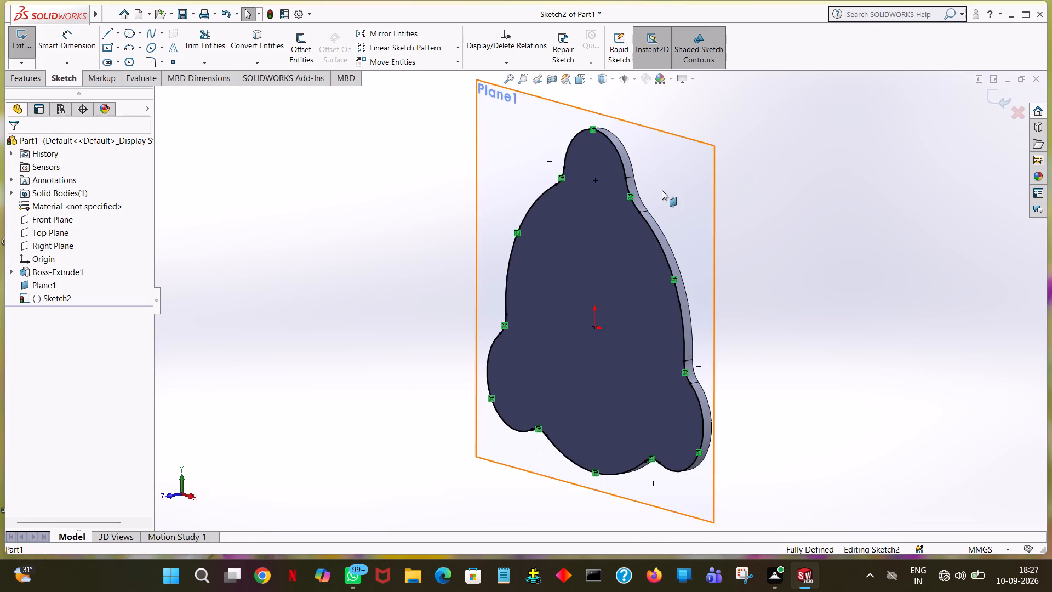
Examine the converted three-lobed outline against the plate from the front, edge-on and rear views.
{"action": "middle_click_drag", "start_coordinate": [681, 206], "coordinate": [754, 170]}
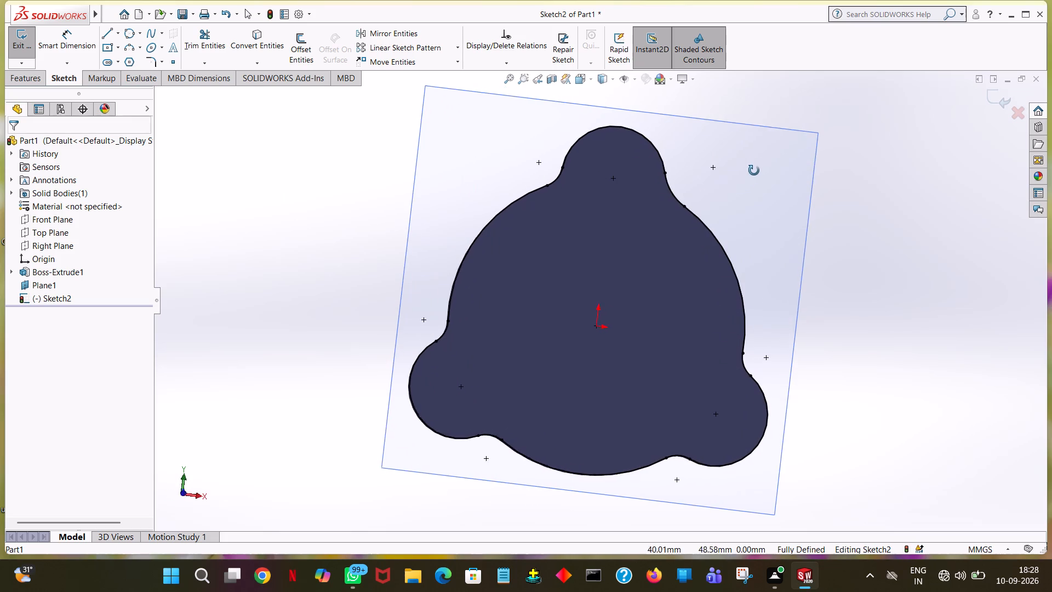
{"action": "middle_click_drag", "start_coordinate": [754, 170], "coordinate": [756, 167]}
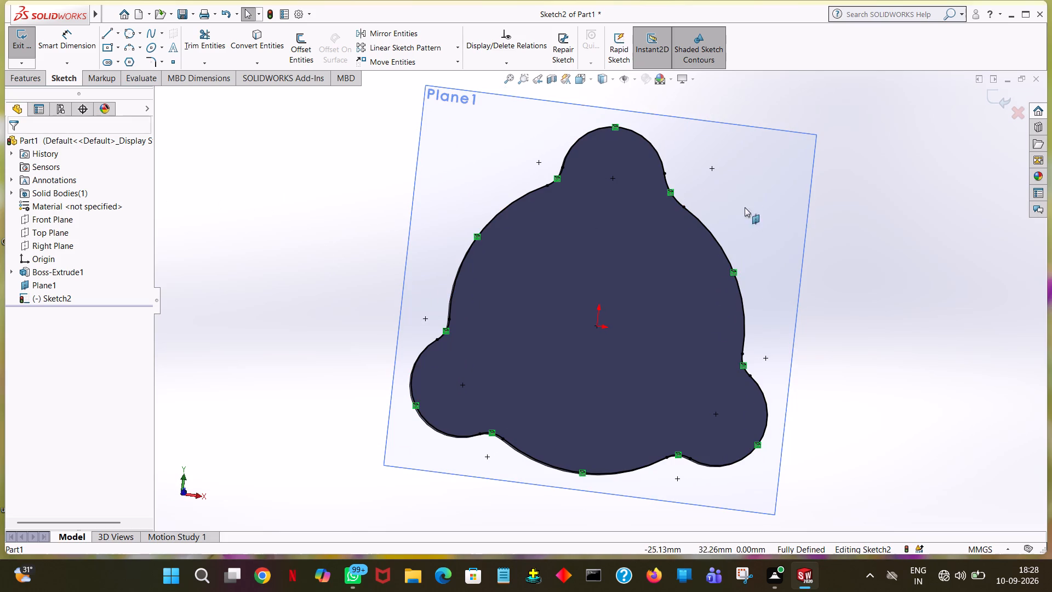
{"action": "middle_click_drag", "start_coordinate": [841, 196], "coordinate": [740, 236]}
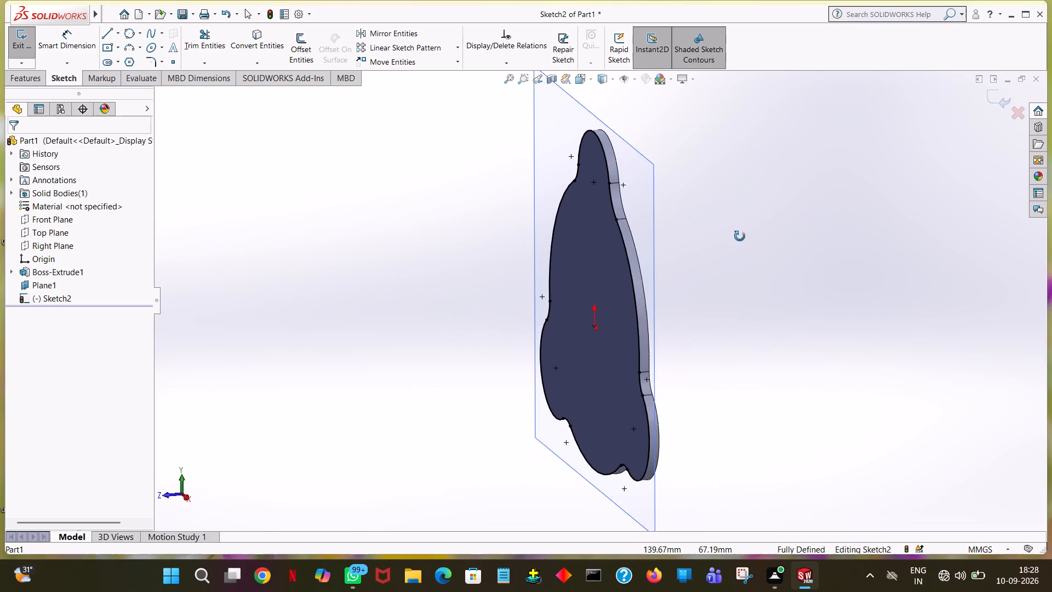
{"action": "middle_click_drag", "start_coordinate": [740, 236], "coordinate": [715, 247]}
{"action": "middle_click_drag", "start_coordinate": [694, 244], "coordinate": [691, 248]}
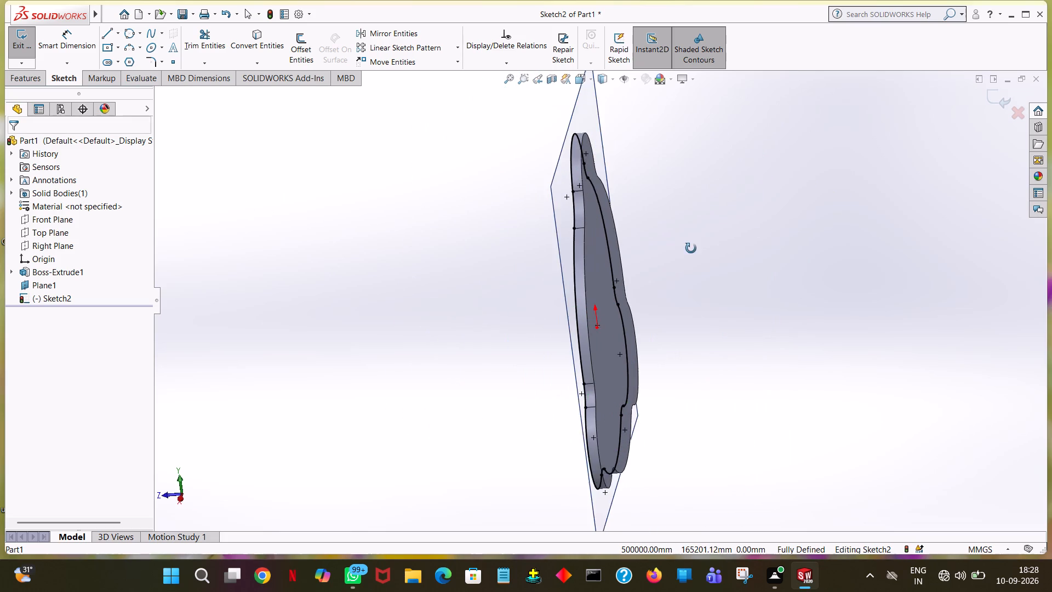
{"action": "middle_click_drag", "start_coordinate": [691, 248], "coordinate": [686, 411]}
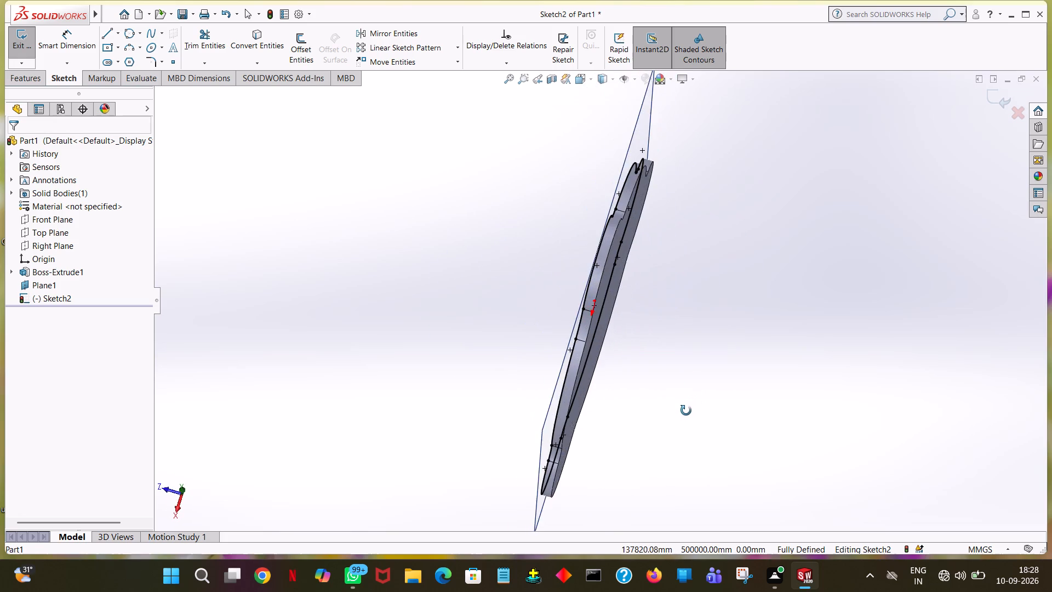
{"action": "middle_click_drag", "start_coordinate": [686, 411], "coordinate": [678, 411]}
{"action": "middle_click_drag", "start_coordinate": [663, 384], "coordinate": [636, 316]}
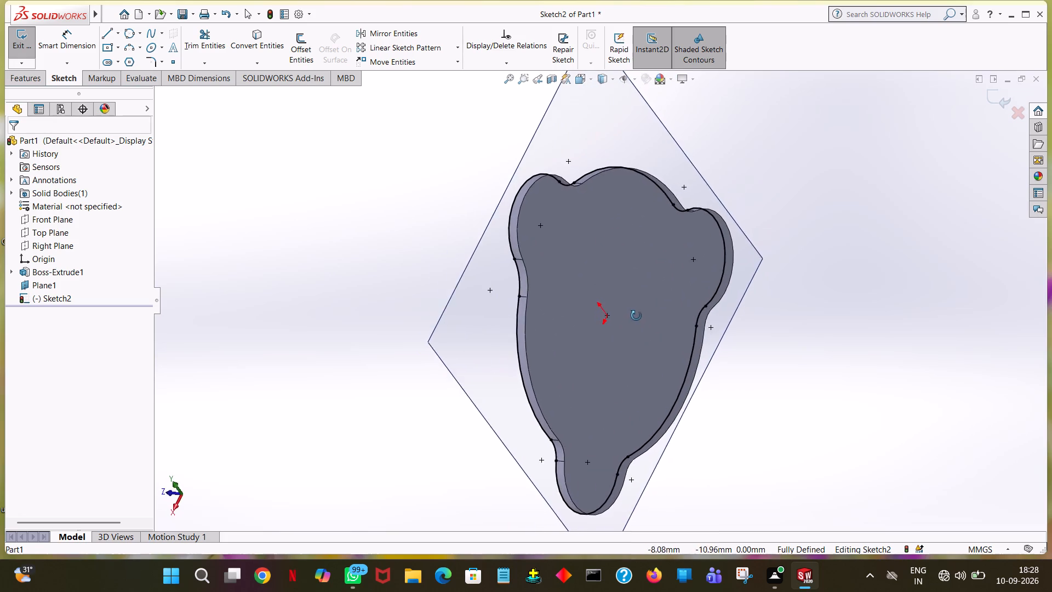
{"action": "middle_click_drag", "start_coordinate": [636, 316], "coordinate": [774, 182]}
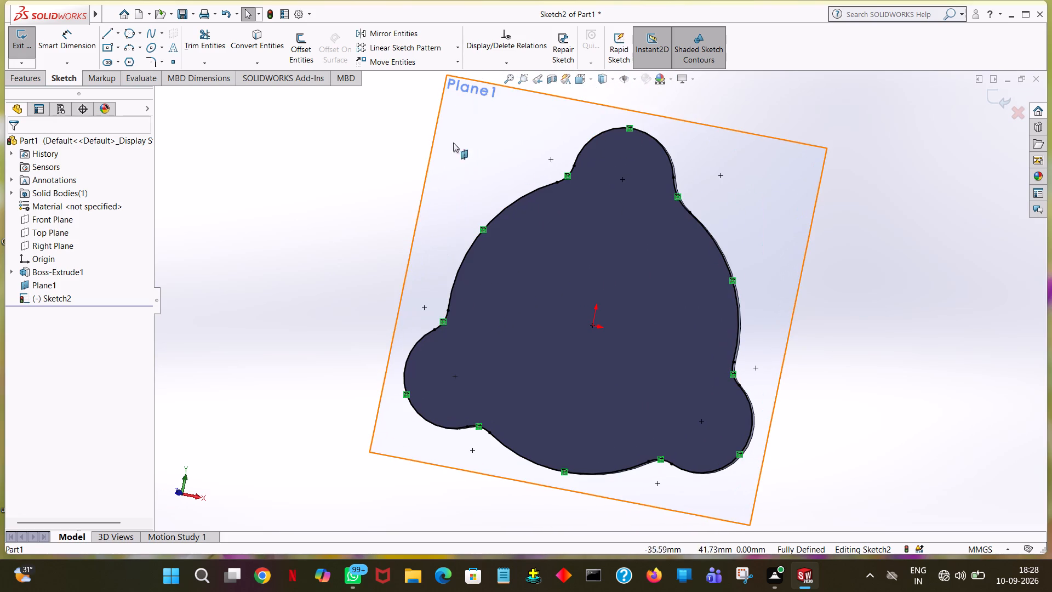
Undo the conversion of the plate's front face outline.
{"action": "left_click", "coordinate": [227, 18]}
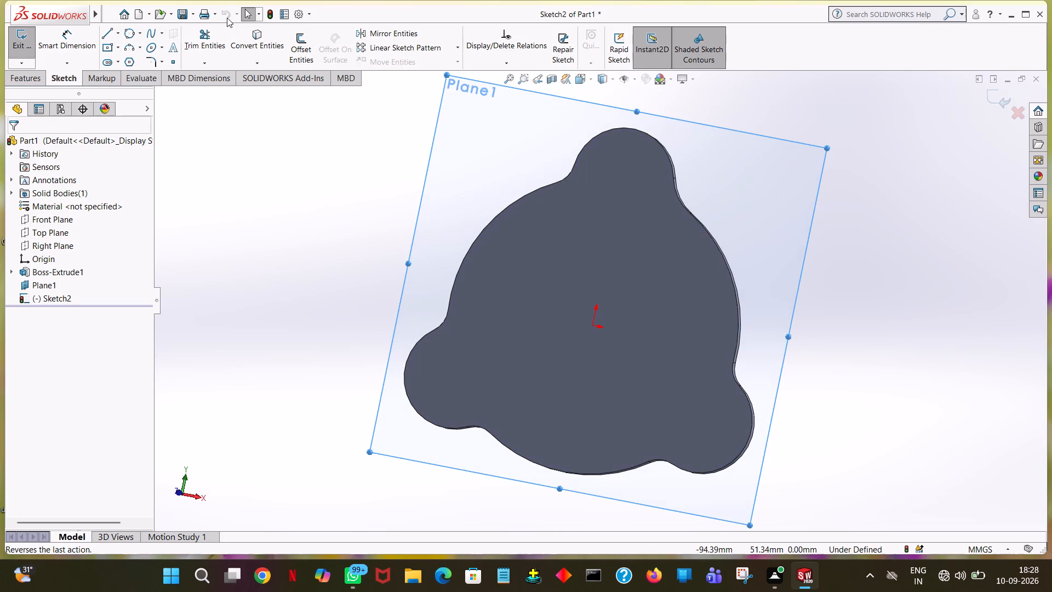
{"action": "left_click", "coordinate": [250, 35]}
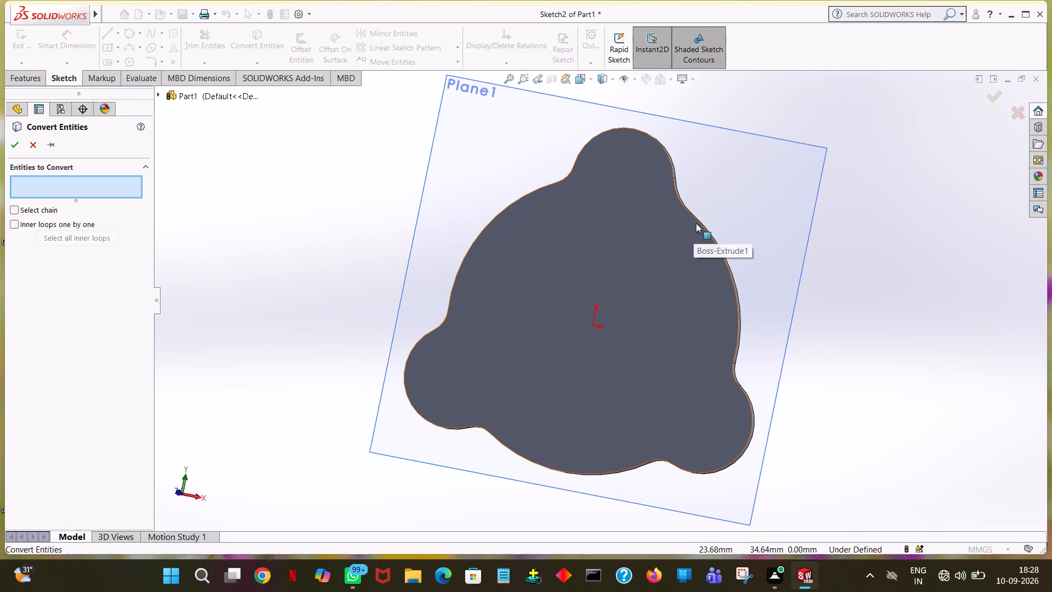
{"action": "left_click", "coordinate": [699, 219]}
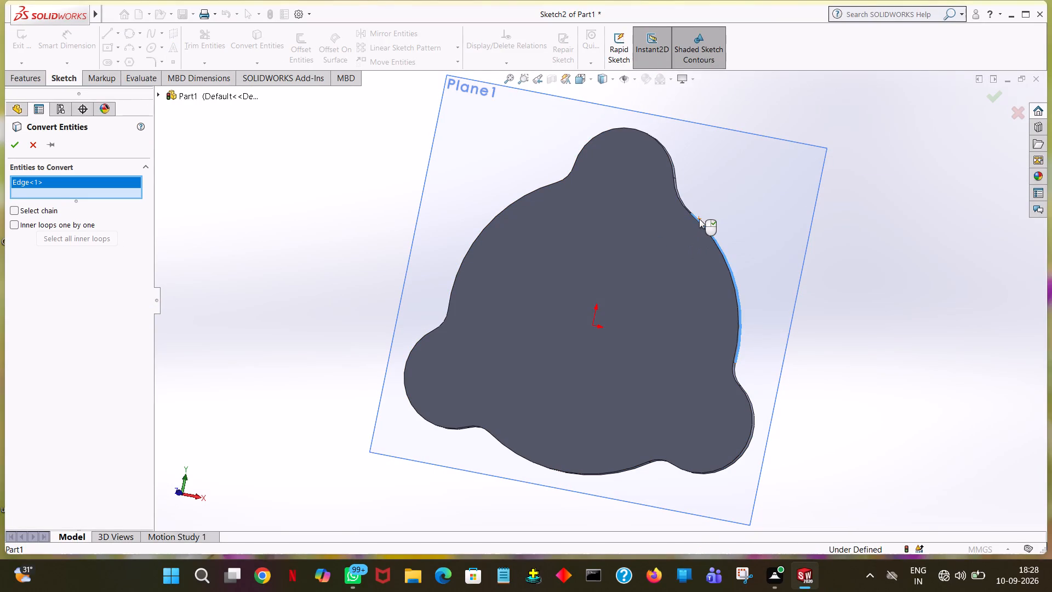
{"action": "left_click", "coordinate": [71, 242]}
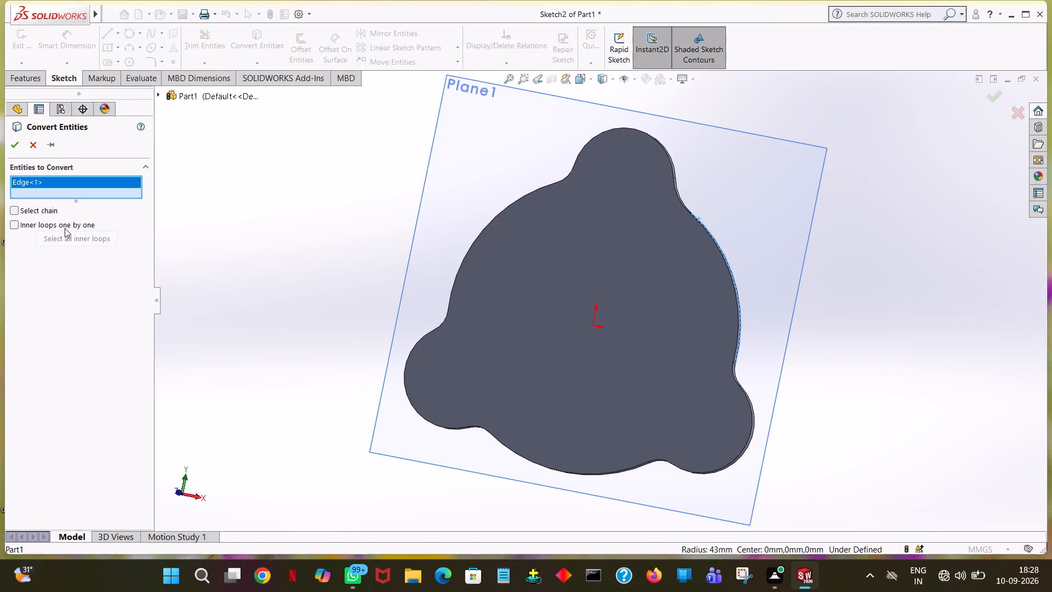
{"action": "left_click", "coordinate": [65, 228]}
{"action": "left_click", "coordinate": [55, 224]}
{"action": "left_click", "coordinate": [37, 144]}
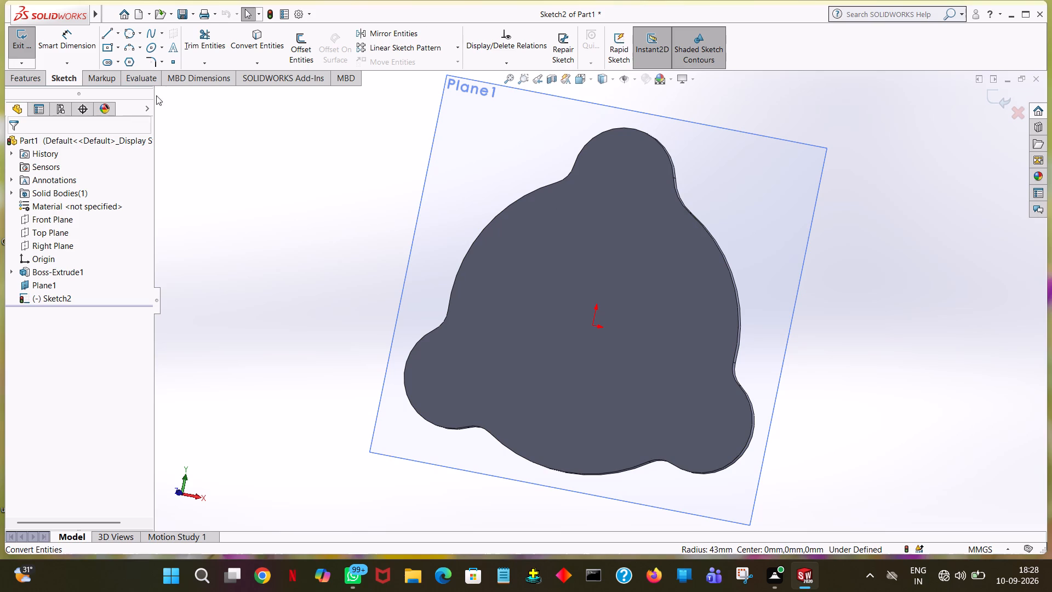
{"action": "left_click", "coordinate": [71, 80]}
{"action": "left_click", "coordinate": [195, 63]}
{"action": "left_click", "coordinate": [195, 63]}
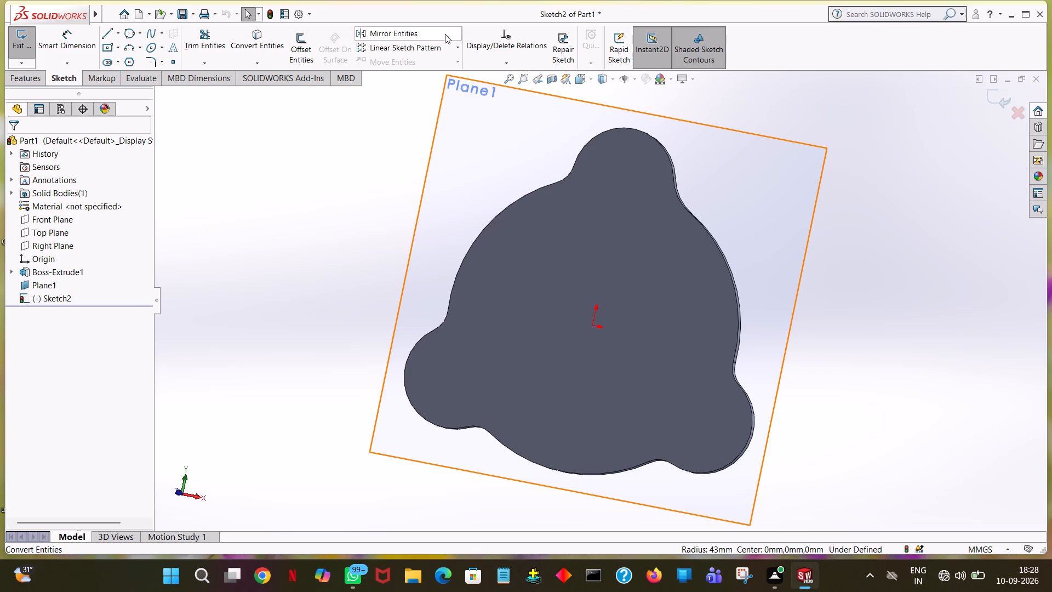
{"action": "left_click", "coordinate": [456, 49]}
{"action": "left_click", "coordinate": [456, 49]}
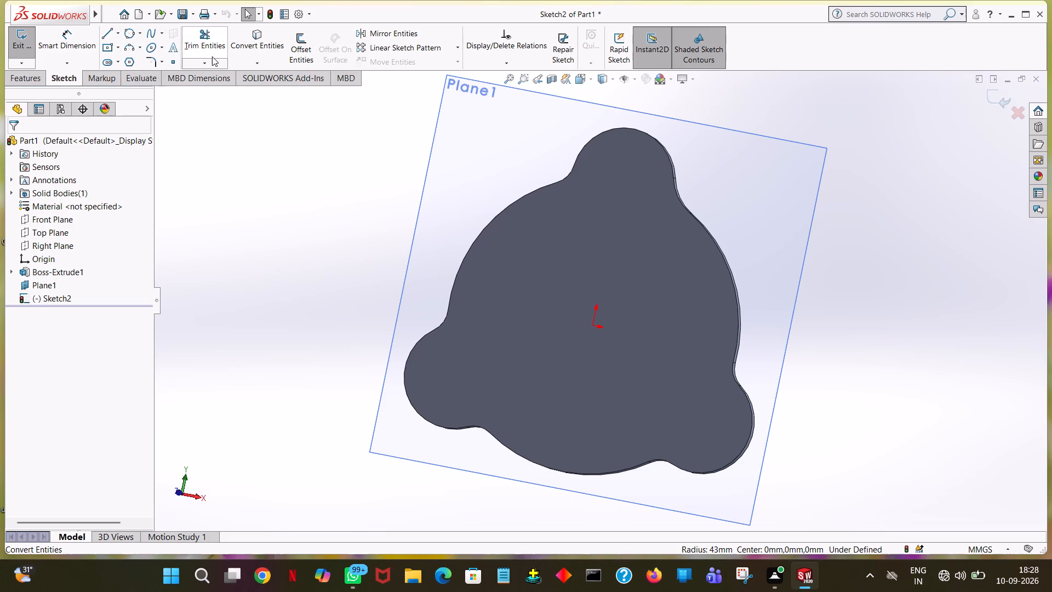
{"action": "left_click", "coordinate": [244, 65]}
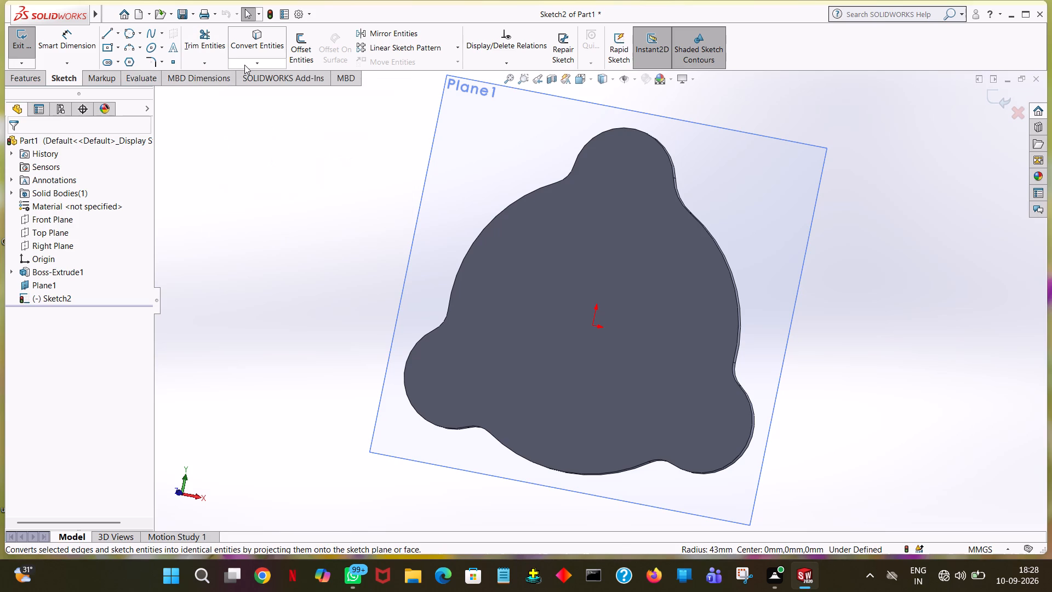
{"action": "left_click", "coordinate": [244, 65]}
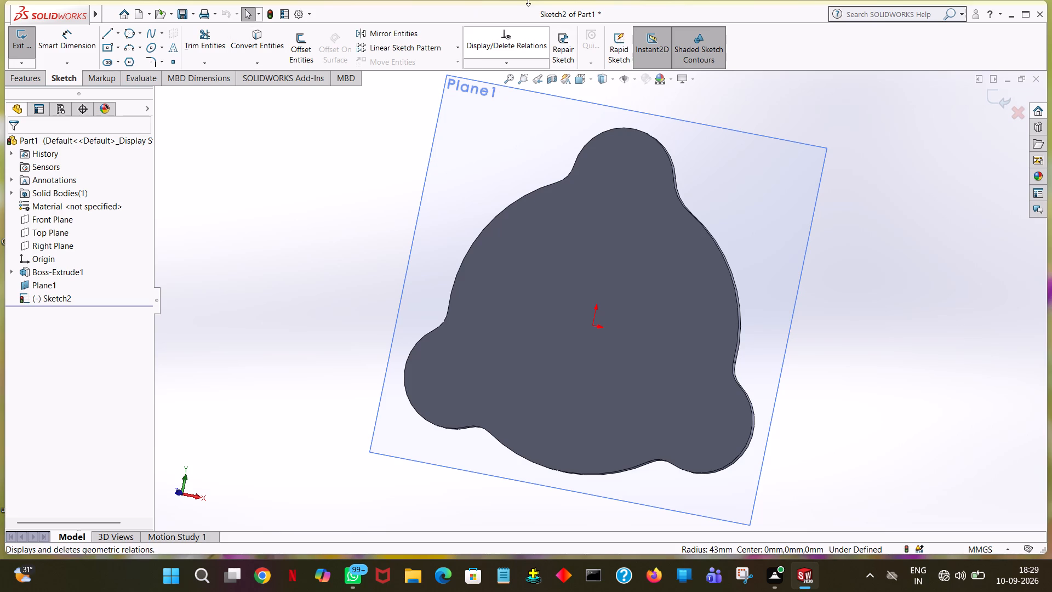
Convert the outline of the plate's large front face into sketch entities on the reference plane.
{"action": "middle_click_drag", "start_coordinate": [860, 172], "coordinate": [771, 192]}
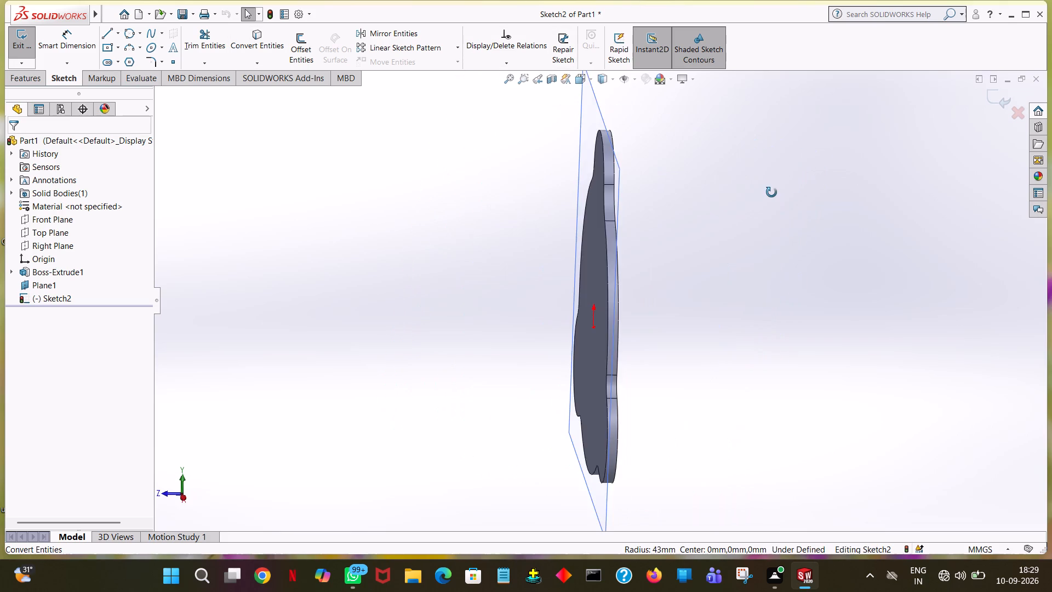
{"action": "middle_click_drag", "start_coordinate": [771, 192], "coordinate": [725, 203]}
{"action": "middle_click_drag", "start_coordinate": [811, 197], "coordinate": [847, 194]}
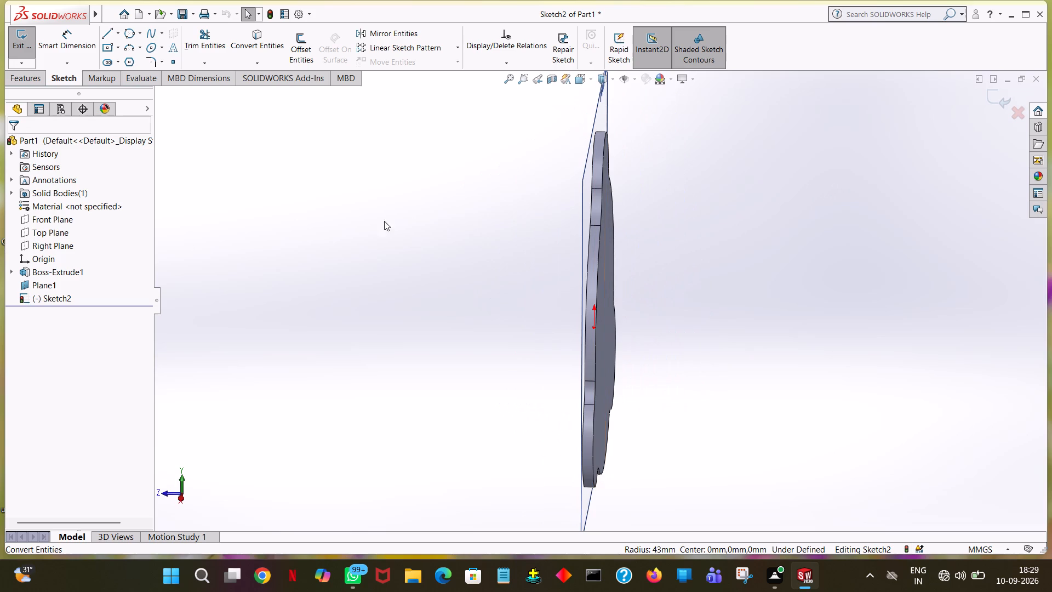
{"action": "middle_click_drag", "start_coordinate": [773, 280], "coordinate": [837, 266]}
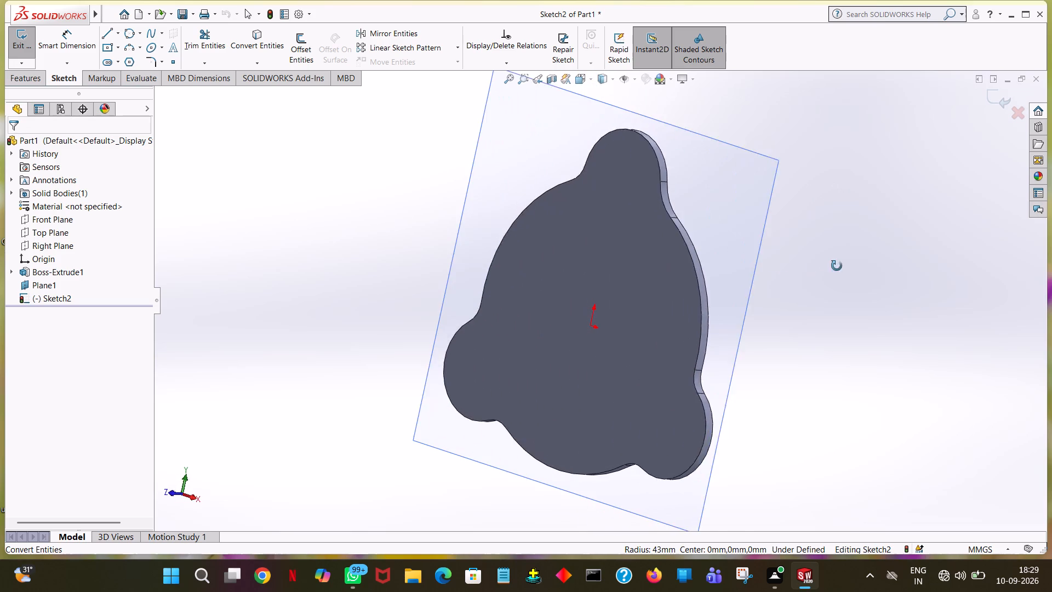
{"action": "middle_click_drag", "start_coordinate": [837, 266], "coordinate": [905, 284]}
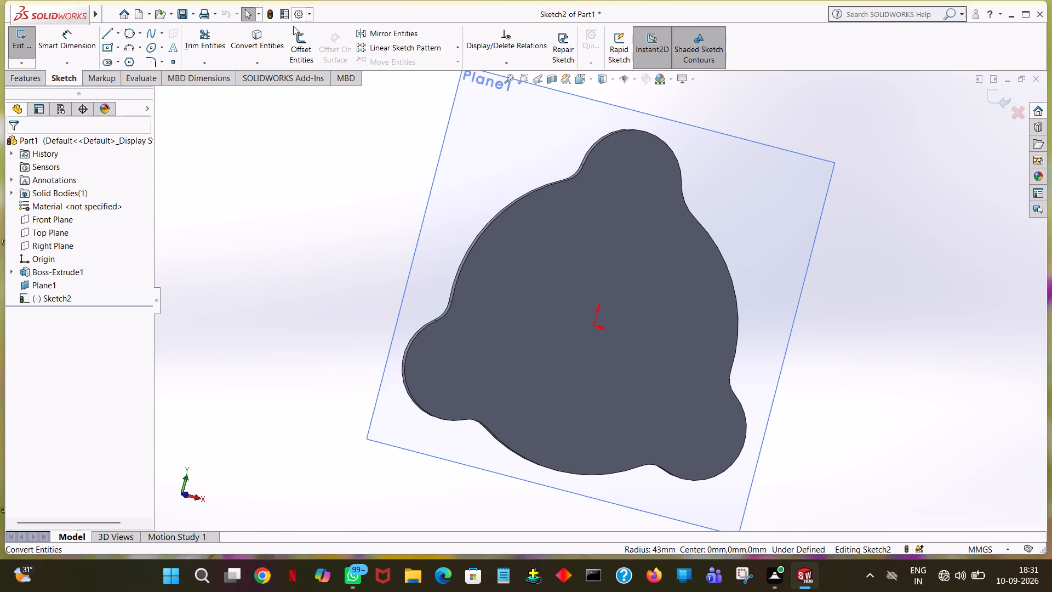
{"action": "left_click", "coordinate": [260, 45]}
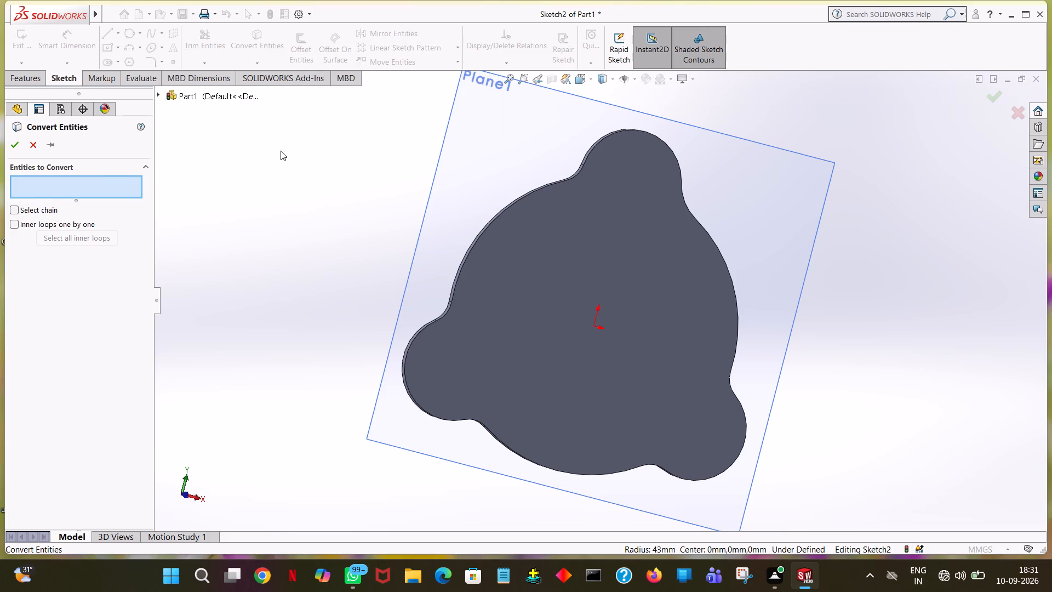
{"action": "left_click", "coordinate": [590, 158]}
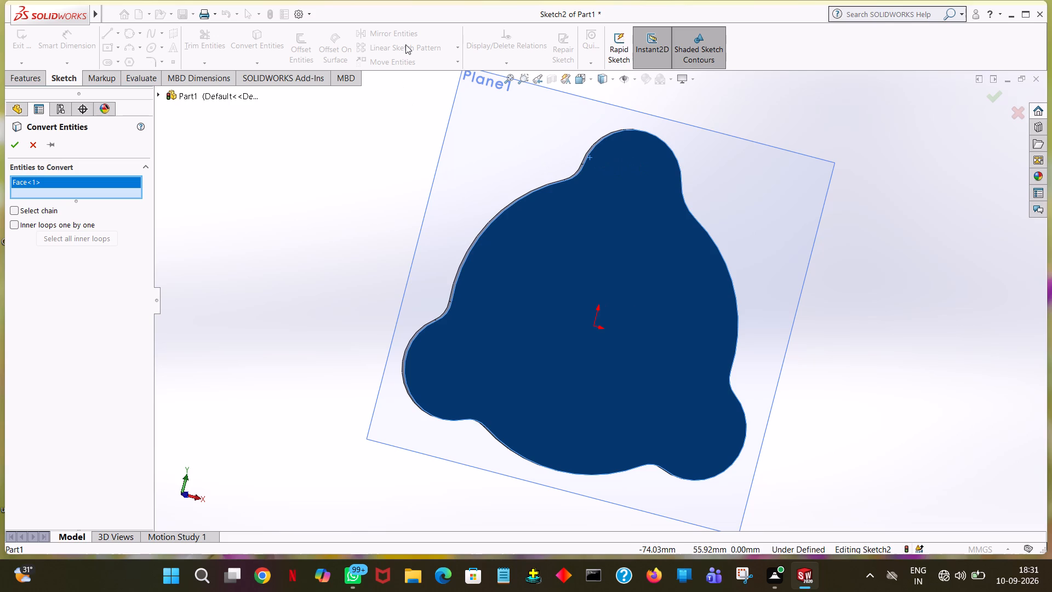
{"action": "left_click", "coordinate": [18, 152]}
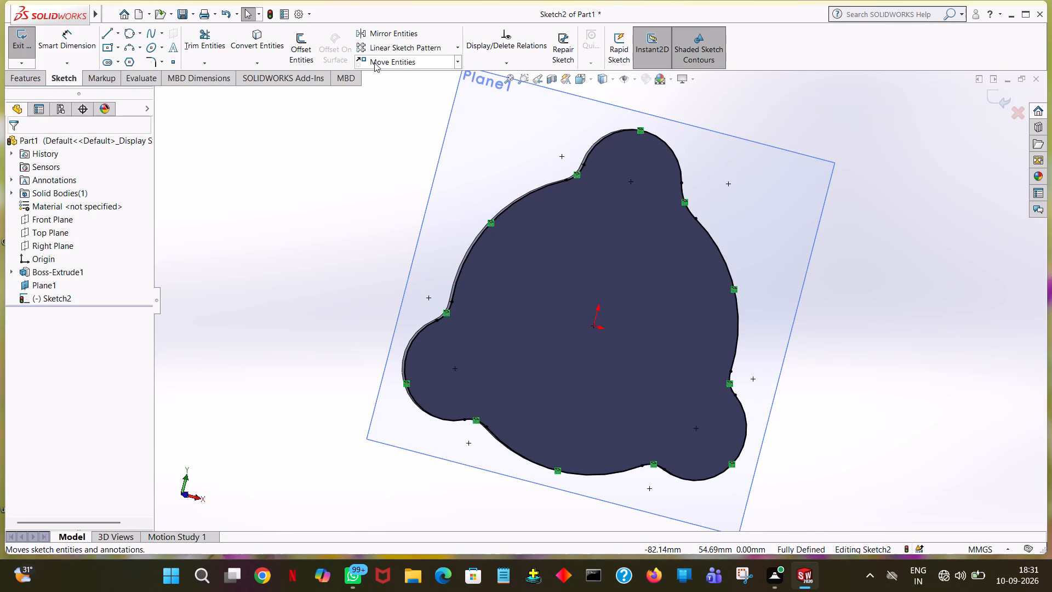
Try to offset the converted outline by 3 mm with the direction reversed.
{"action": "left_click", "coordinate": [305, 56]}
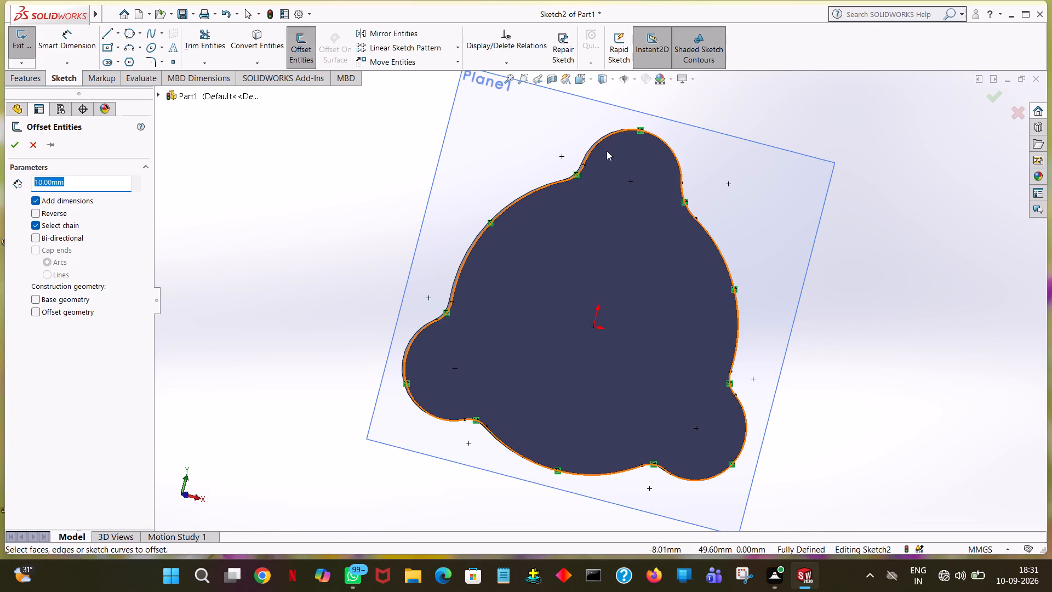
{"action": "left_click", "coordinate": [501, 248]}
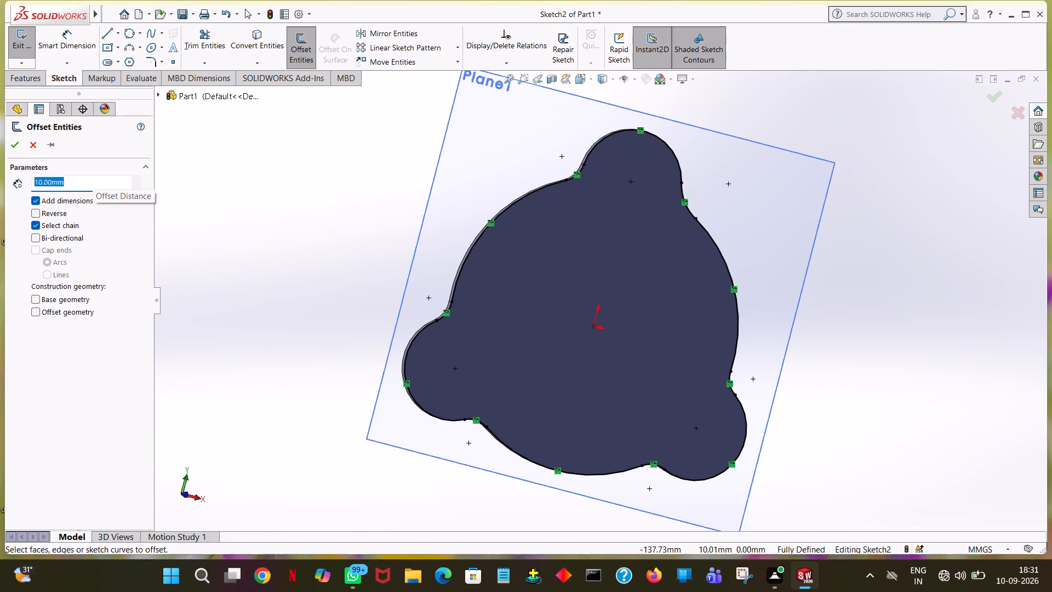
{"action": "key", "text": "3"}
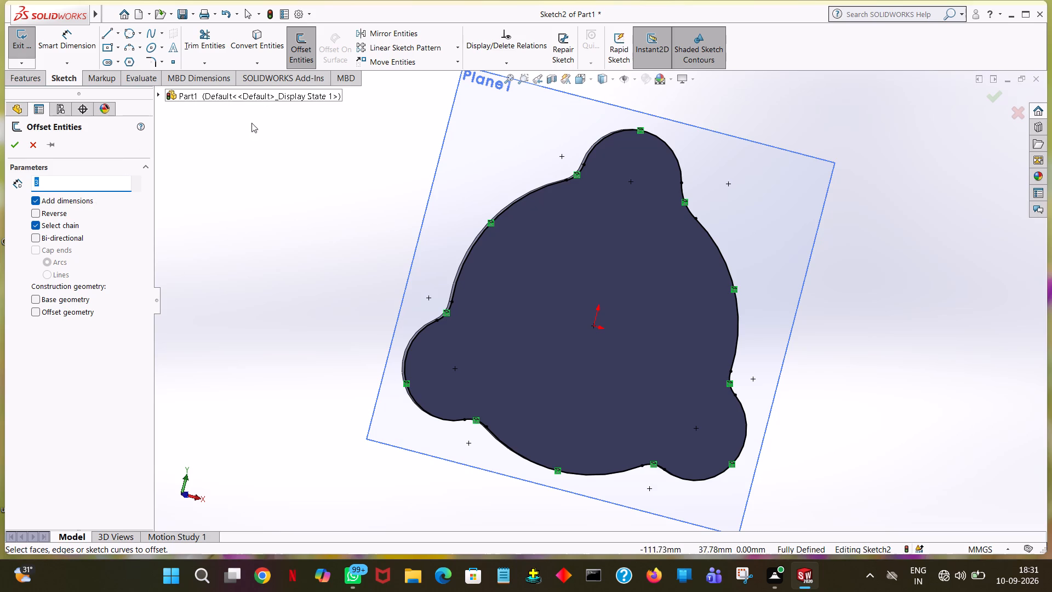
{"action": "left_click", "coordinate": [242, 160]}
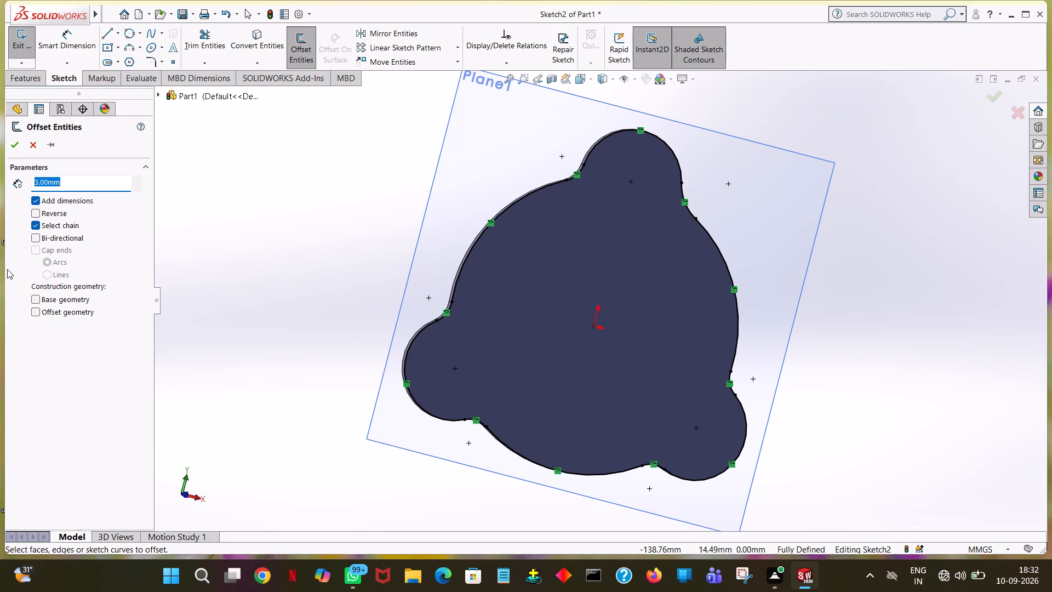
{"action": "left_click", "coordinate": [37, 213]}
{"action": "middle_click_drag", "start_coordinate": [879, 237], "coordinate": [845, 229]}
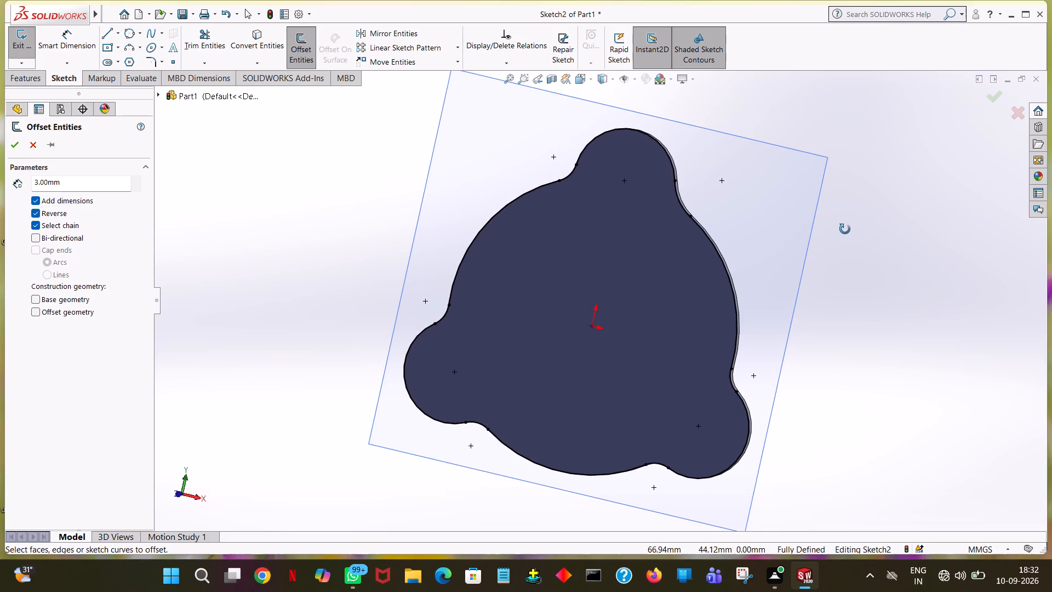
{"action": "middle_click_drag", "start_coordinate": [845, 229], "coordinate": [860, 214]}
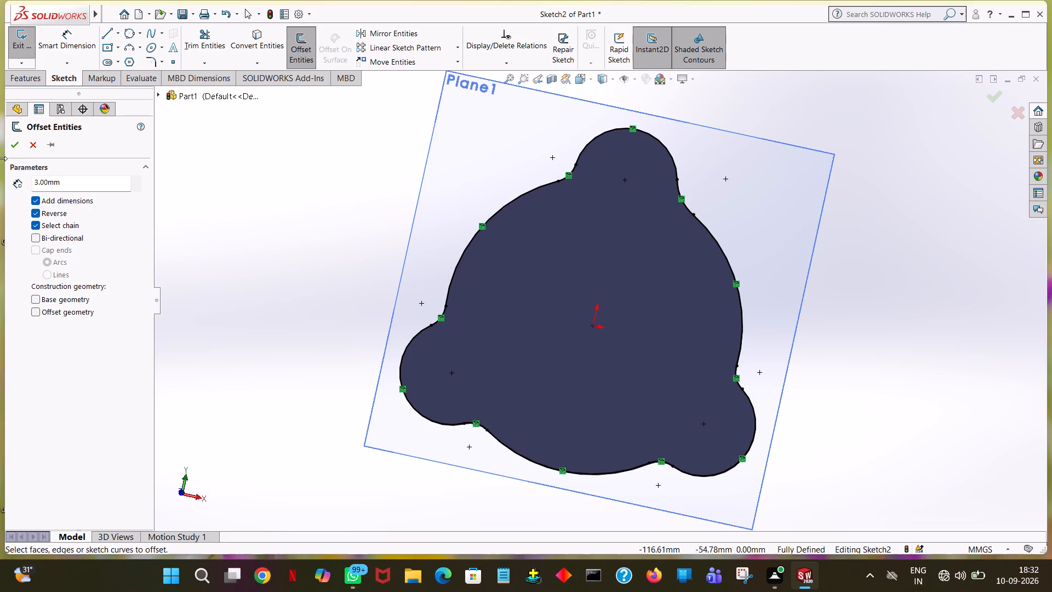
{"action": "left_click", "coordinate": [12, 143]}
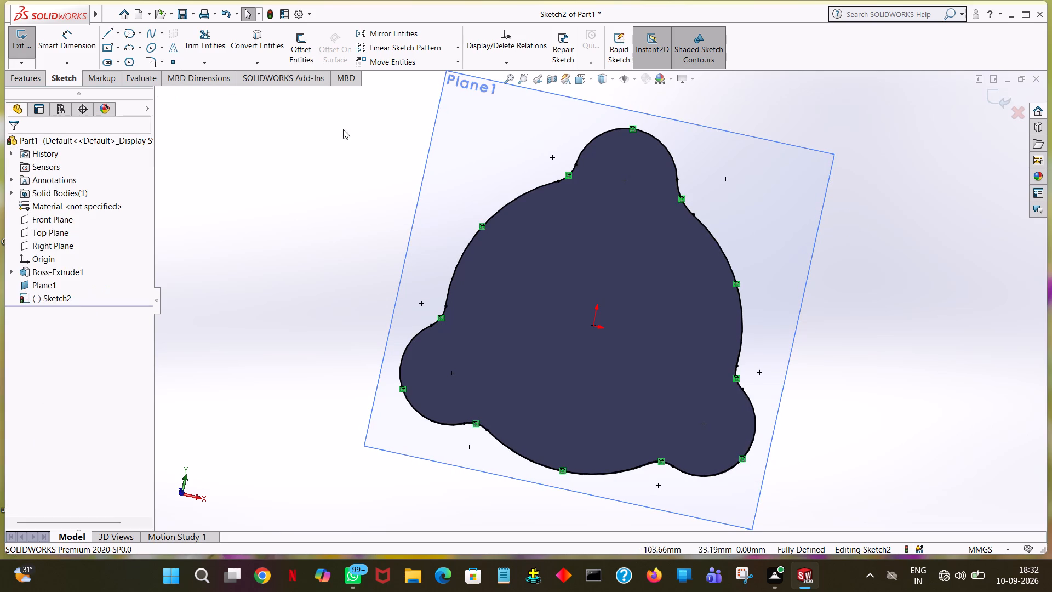
Offset the whole converted outline chain 3 mm inward, toward the centre of the plate.
{"action": "middle_click_drag", "start_coordinate": [906, 244], "coordinate": [817, 309]}
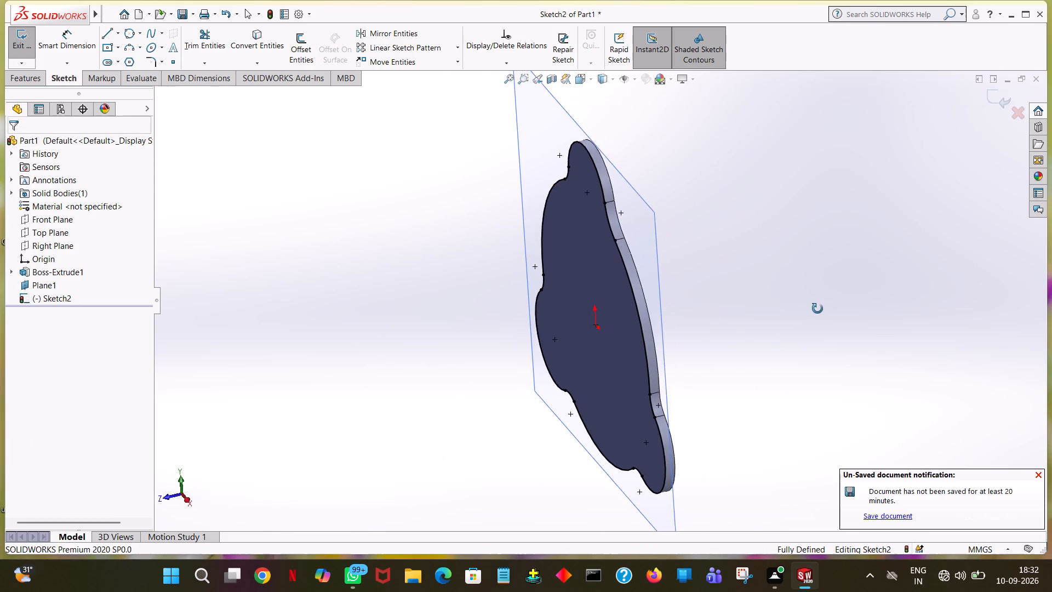
{"action": "middle_click_drag", "start_coordinate": [817, 309], "coordinate": [843, 310]}
{"action": "middle_click", "coordinate": [940, 284]}
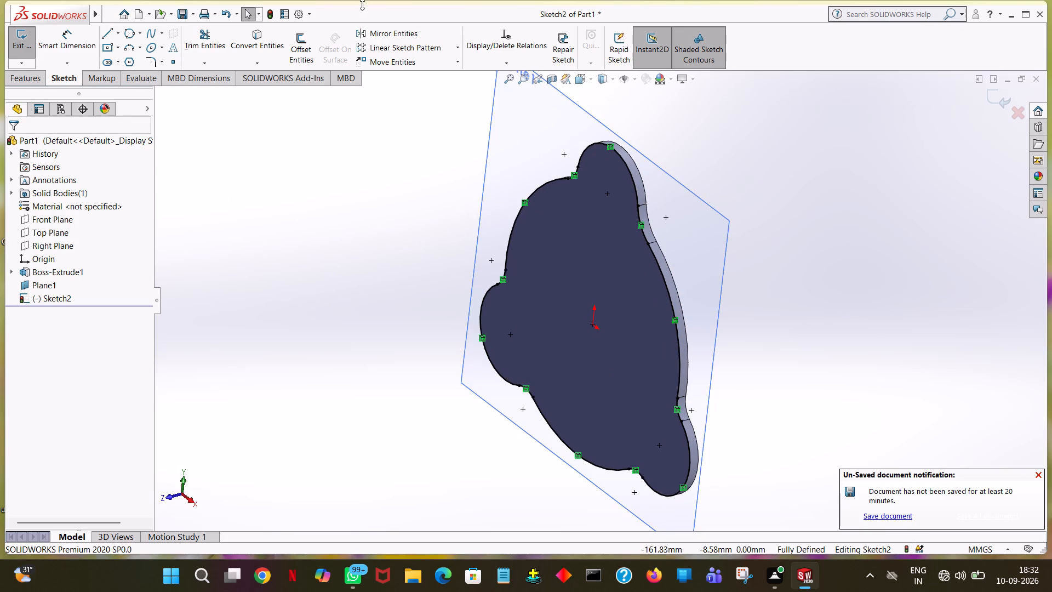
{"action": "left_click", "coordinate": [307, 34]}
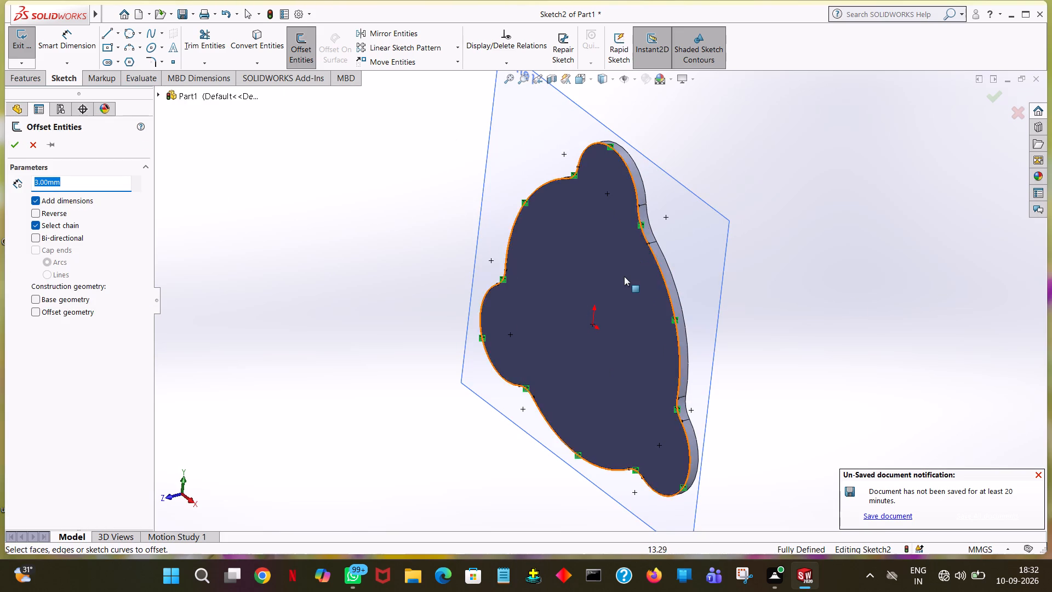
{"action": "left_click", "coordinate": [624, 276]}
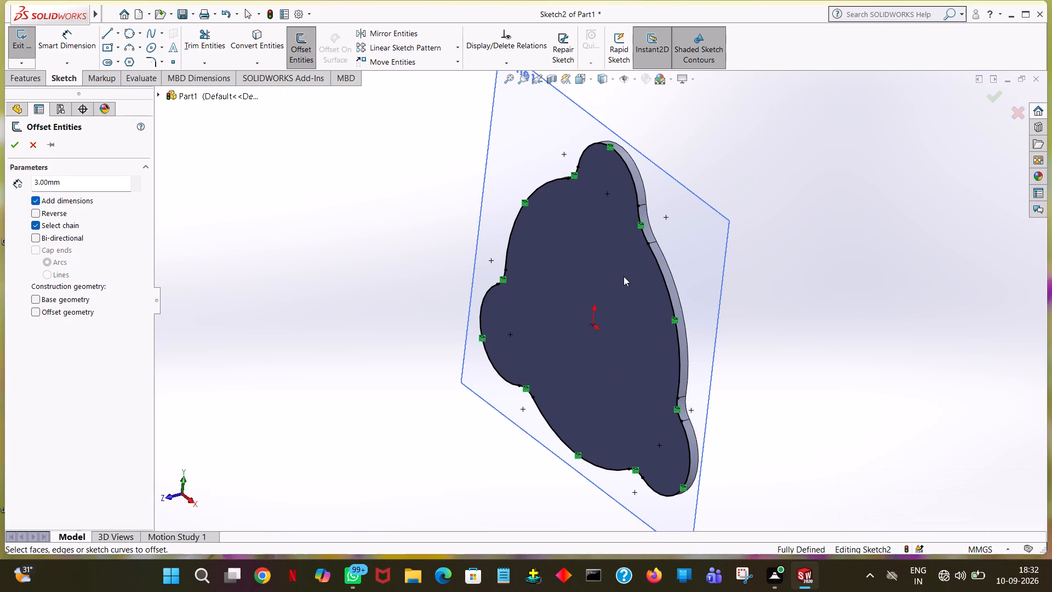
{"action": "left_click", "coordinate": [651, 258]}
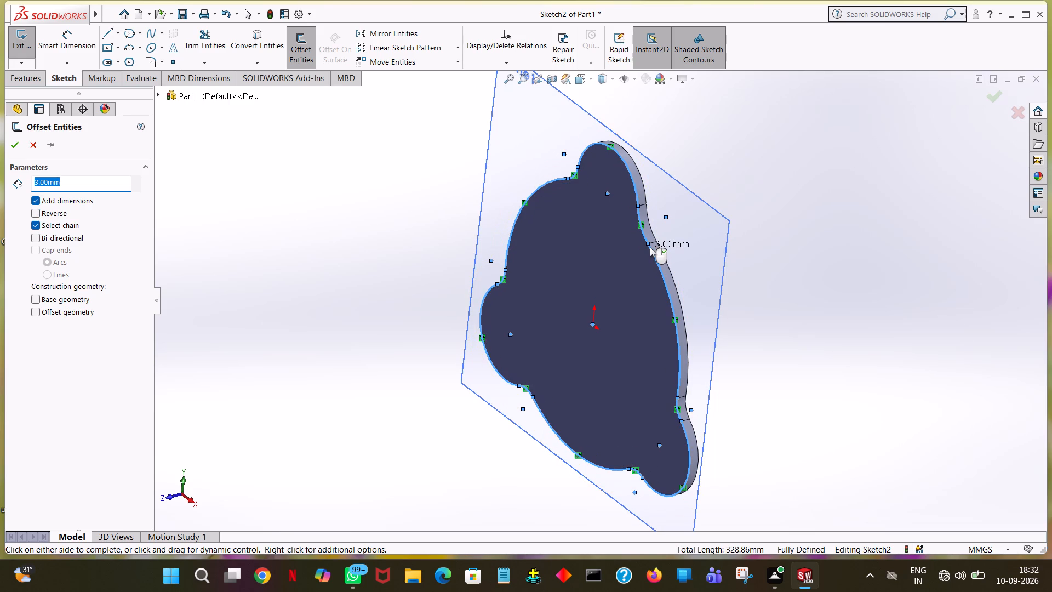
{"action": "middle_click", "coordinate": [727, 250]}
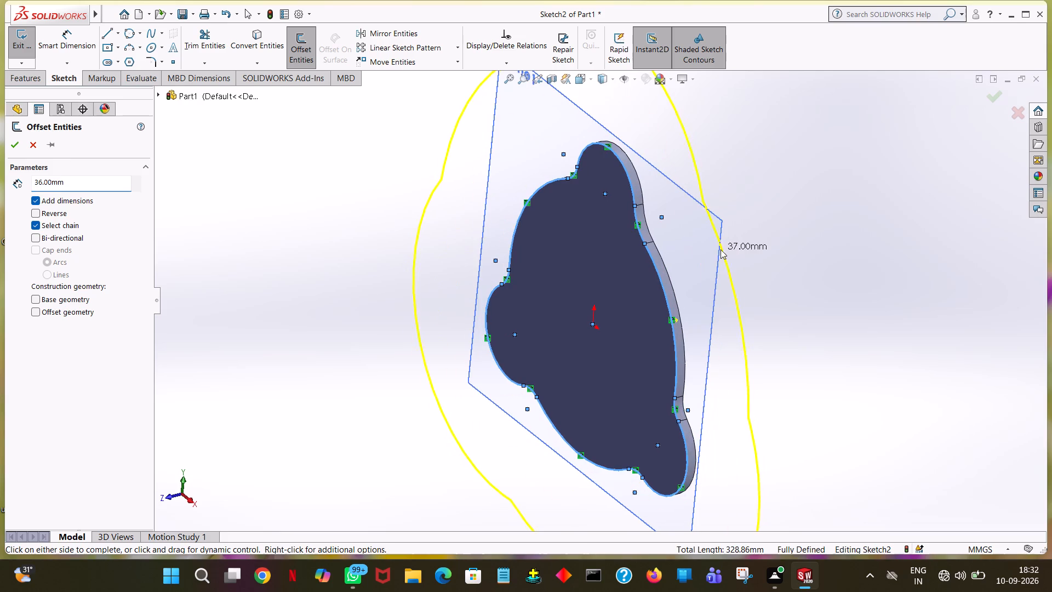
{"action": "middle_click_drag", "start_coordinate": [720, 249], "coordinate": [748, 246]}
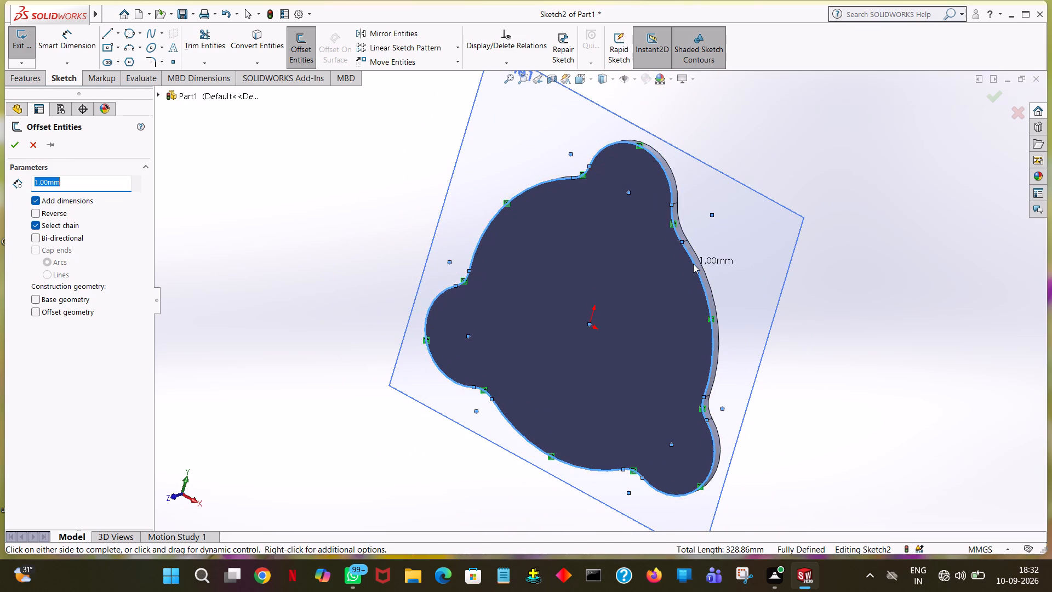
{"action": "left_click", "coordinate": [688, 267]}
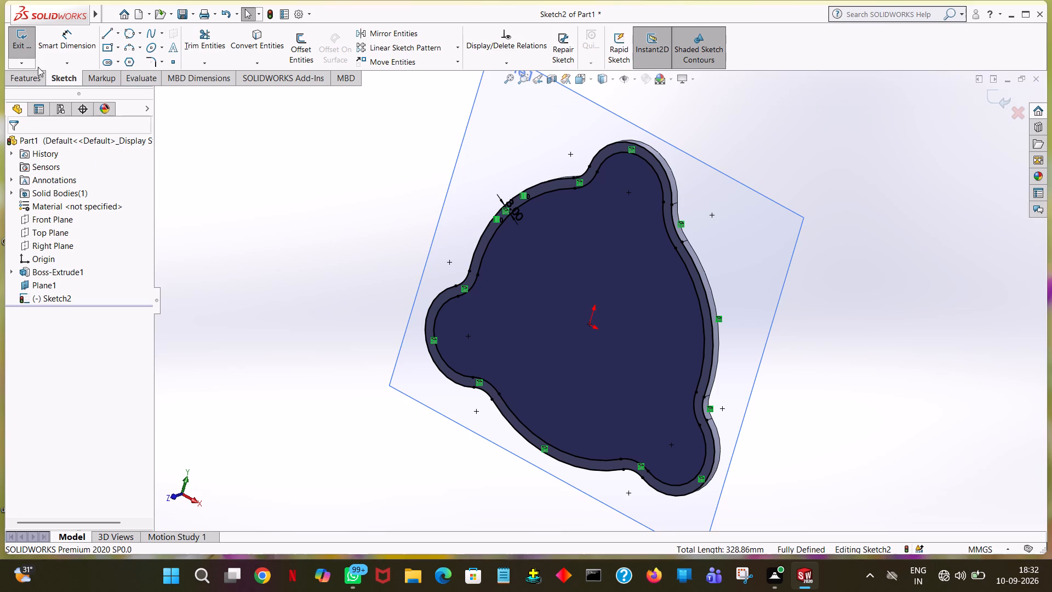
{"action": "left_click", "coordinate": [194, 113]}
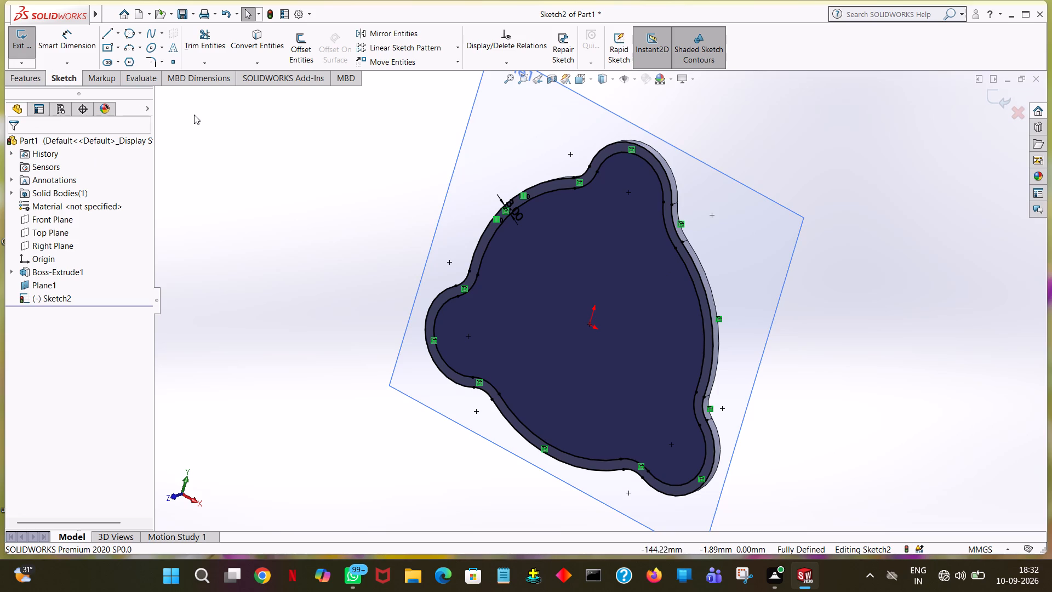
Extrude the region inside the inner offset outline as a 3 mm blind boss merged with the plate.
{"action": "left_click", "coordinate": [27, 76]}
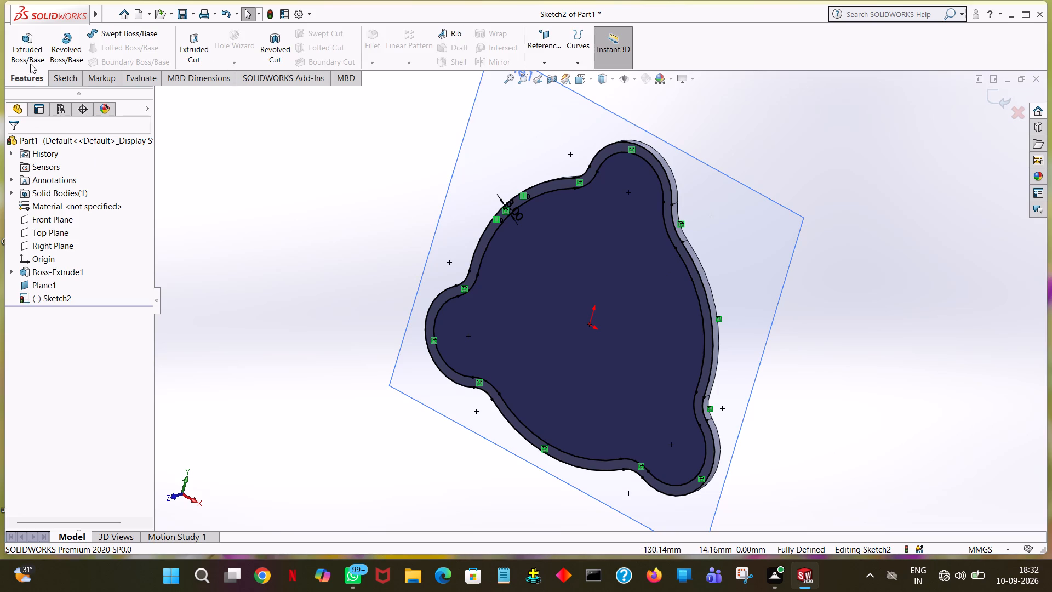
{"action": "left_click", "coordinate": [30, 61]}
{"action": "left_click", "coordinate": [599, 288]}
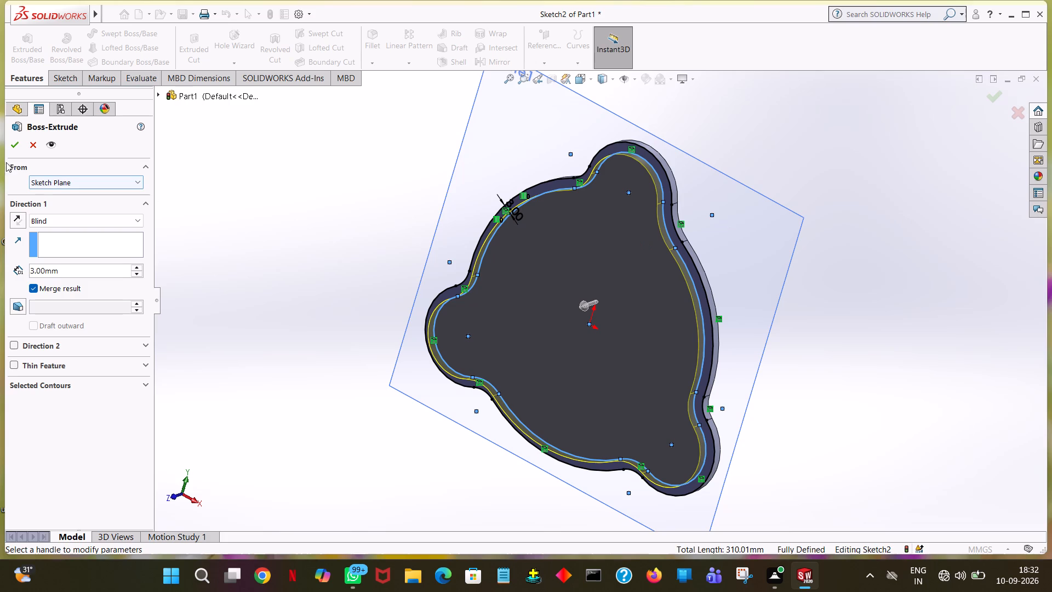
{"action": "left_click", "coordinate": [12, 149]}
{"action": "left_click", "coordinate": [857, 150]}
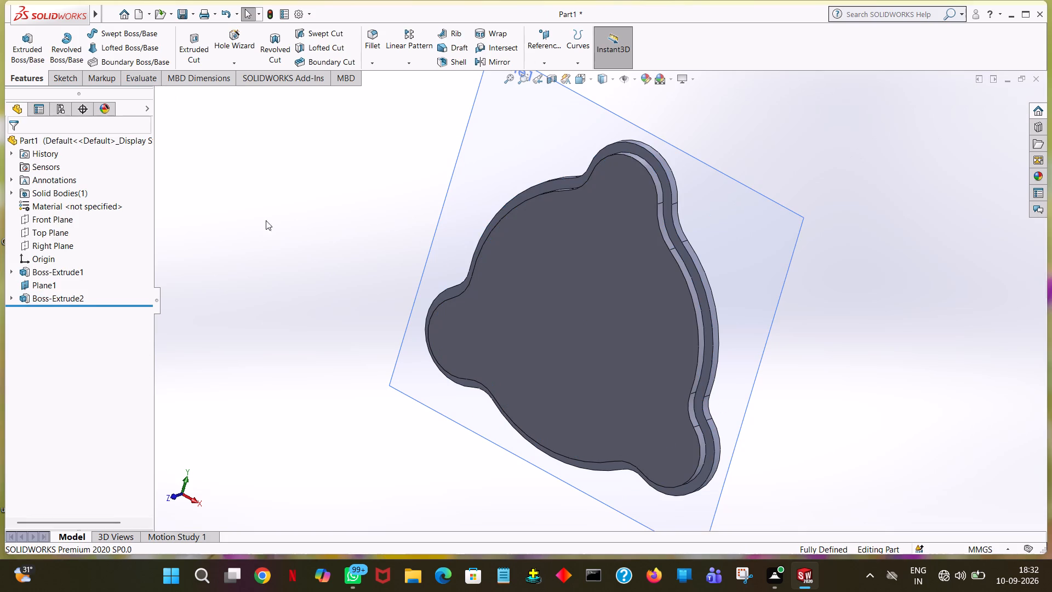
Hide the reference plane used for the raised boss sketch.
{"action": "left_click", "coordinate": [37, 286]}
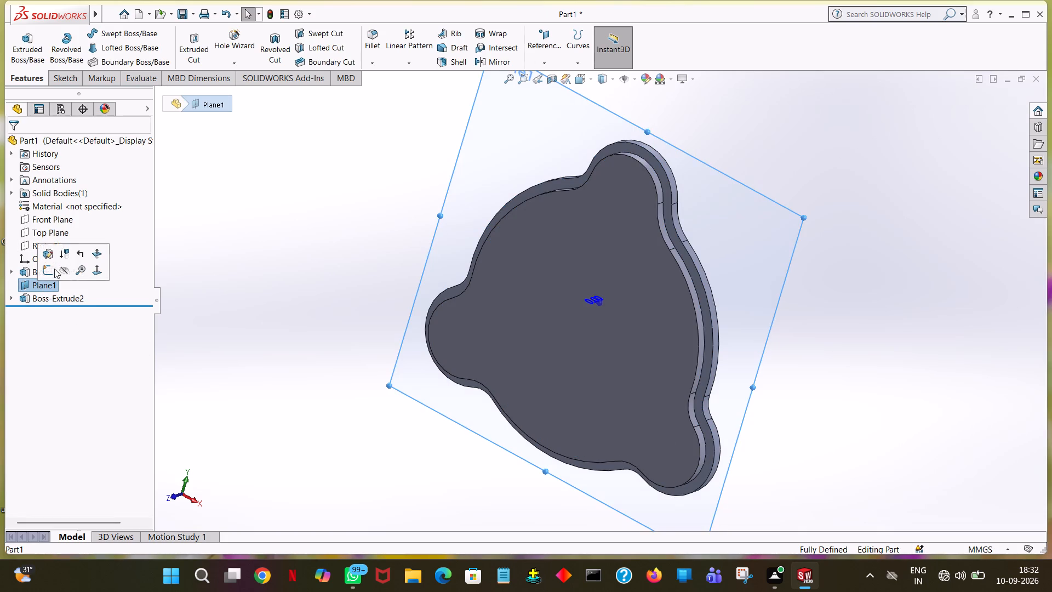
{"action": "left_click", "coordinate": [64, 270]}
{"action": "left_click", "coordinate": [266, 220]}
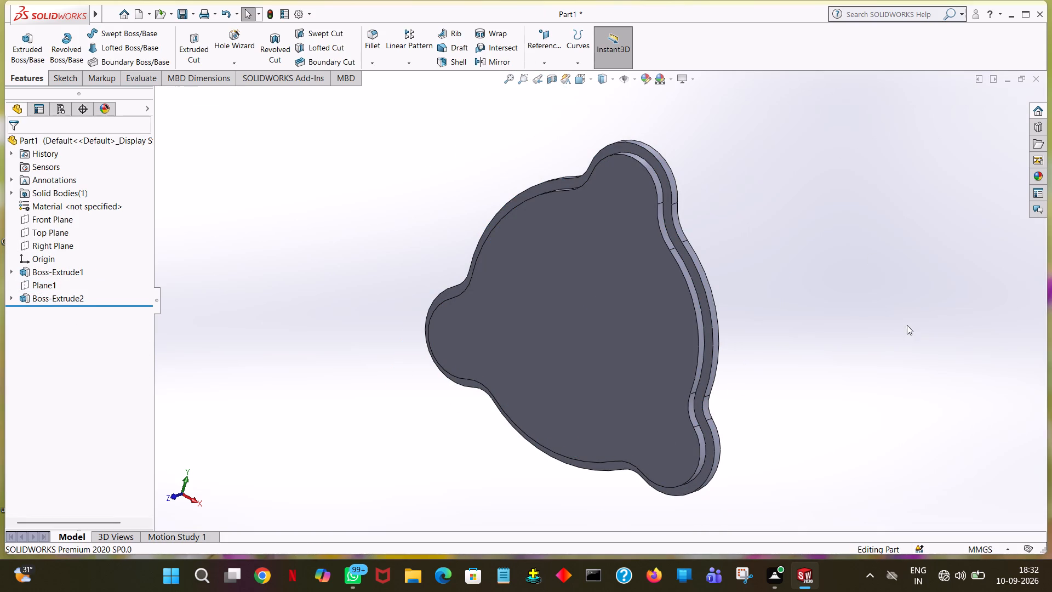
{"action": "middle_click_drag", "start_coordinate": [904, 325], "coordinate": [947, 304]}
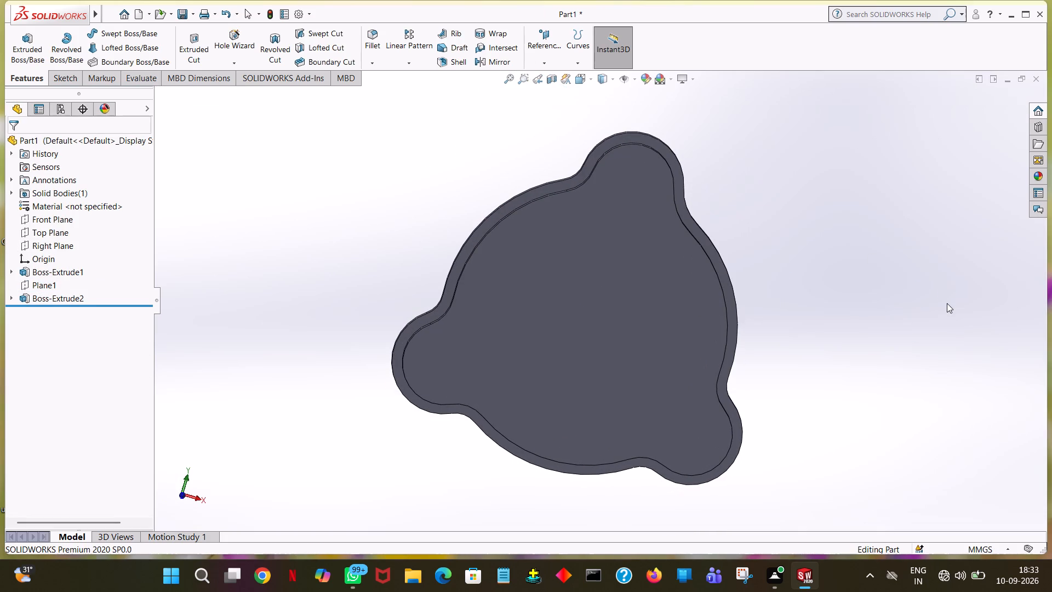
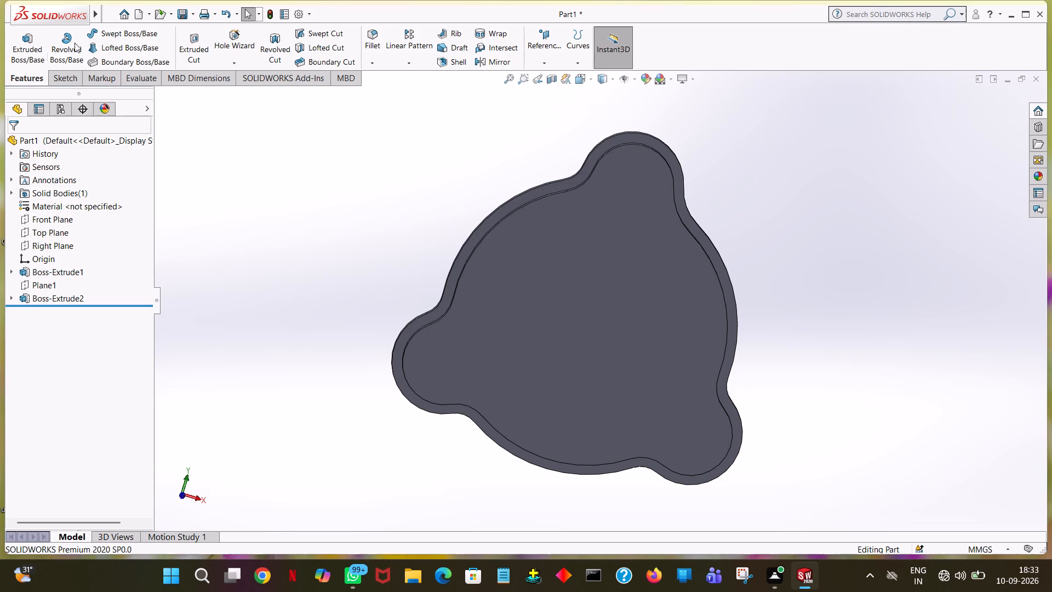
On the raised boss face, sketch a circle of 8 mm radius concentric with the upper lobe's arc.
{"action": "left_click", "coordinate": [13, 43]}
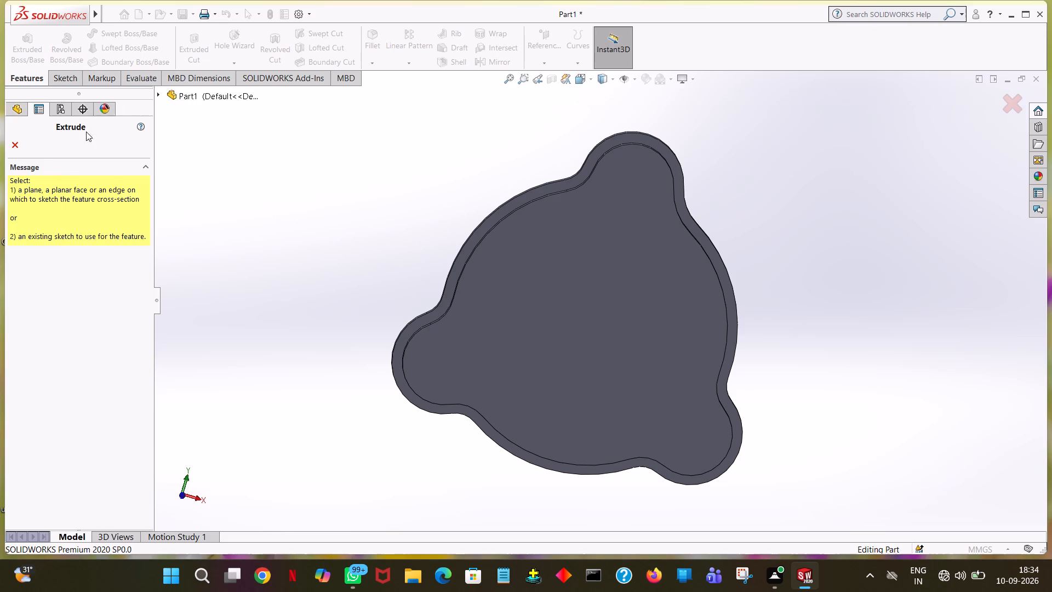
{"action": "left_click", "coordinate": [528, 298]}
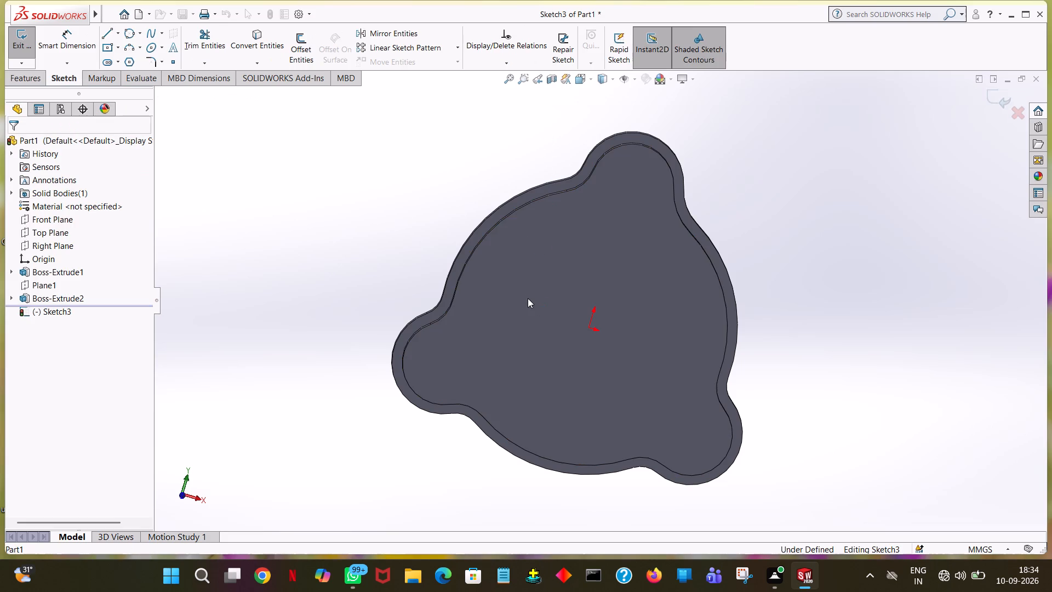
{"action": "middle_click_drag", "start_coordinate": [813, 260], "coordinate": [812, 260]}
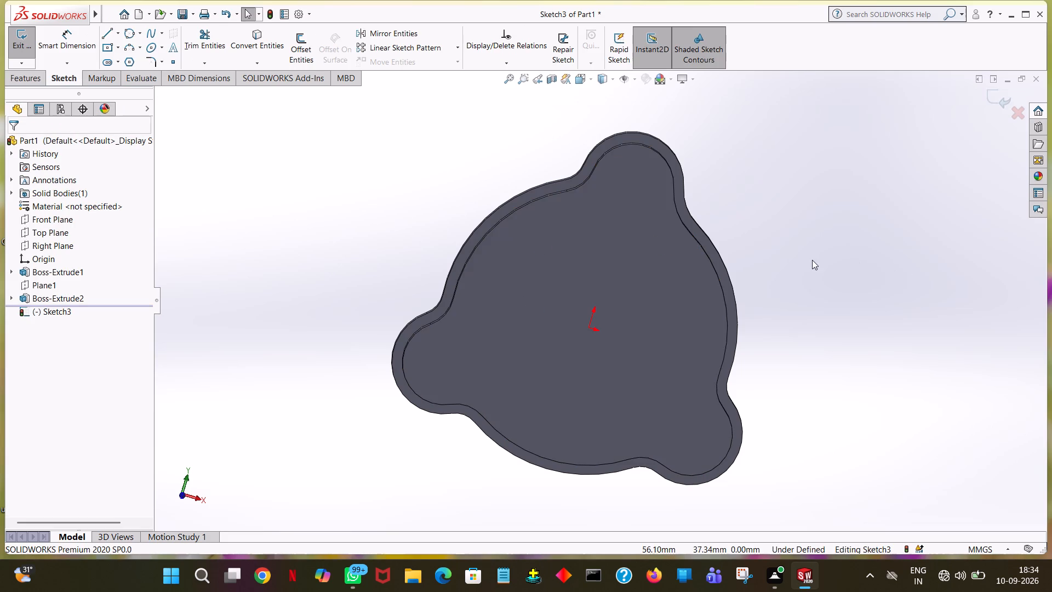
{"action": "middle_click_drag", "start_coordinate": [812, 260], "coordinate": [721, 274]}
{"action": "middle_click_drag", "start_coordinate": [722, 274], "coordinate": [739, 266]}
{"action": "key", "text": "space"}
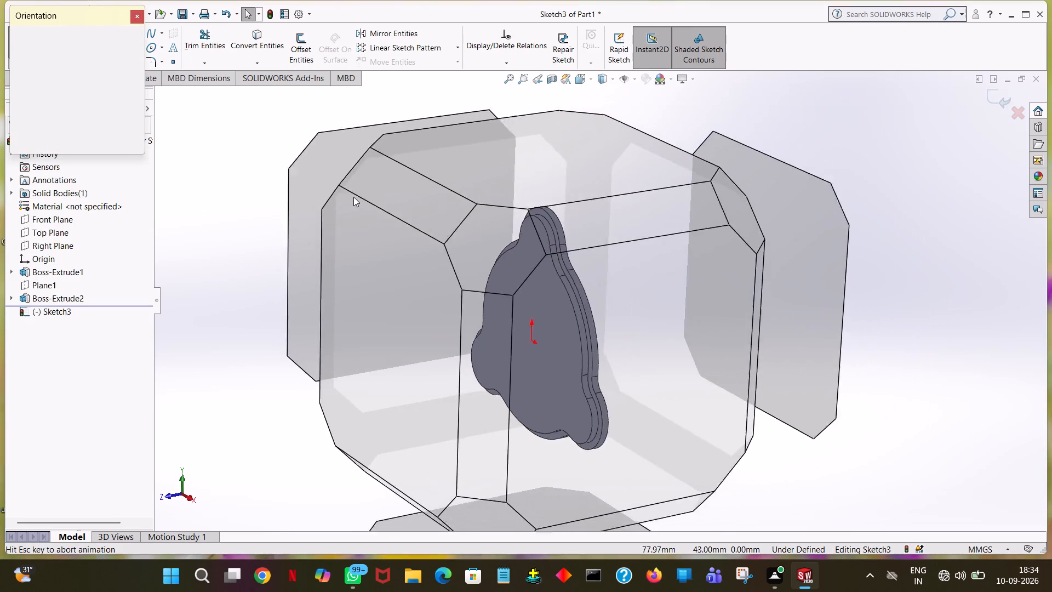
{"action": "left_click", "coordinate": [138, 79]}
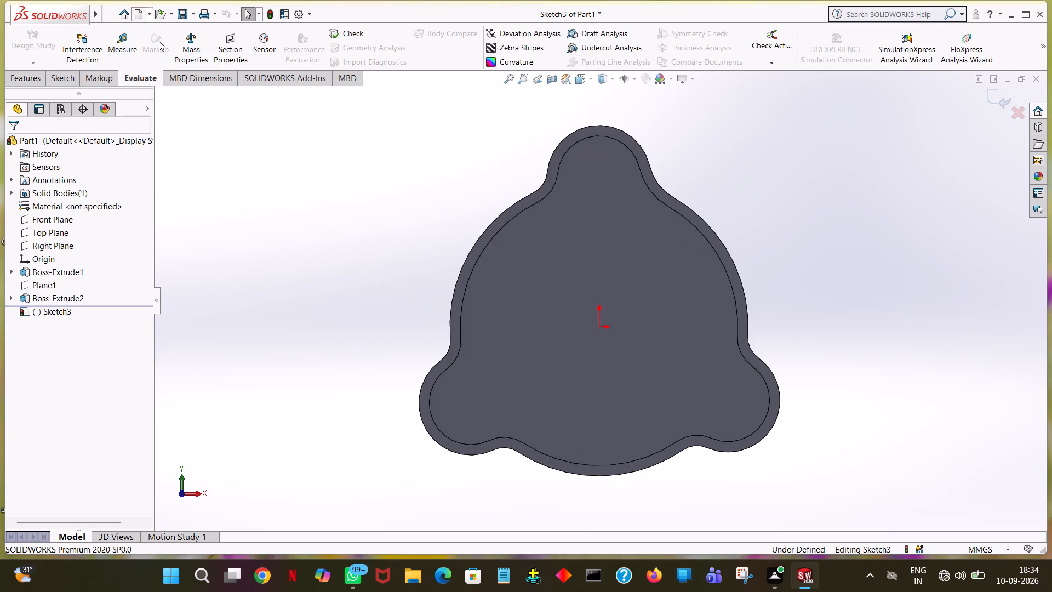
{"action": "left_click", "coordinate": [59, 81]}
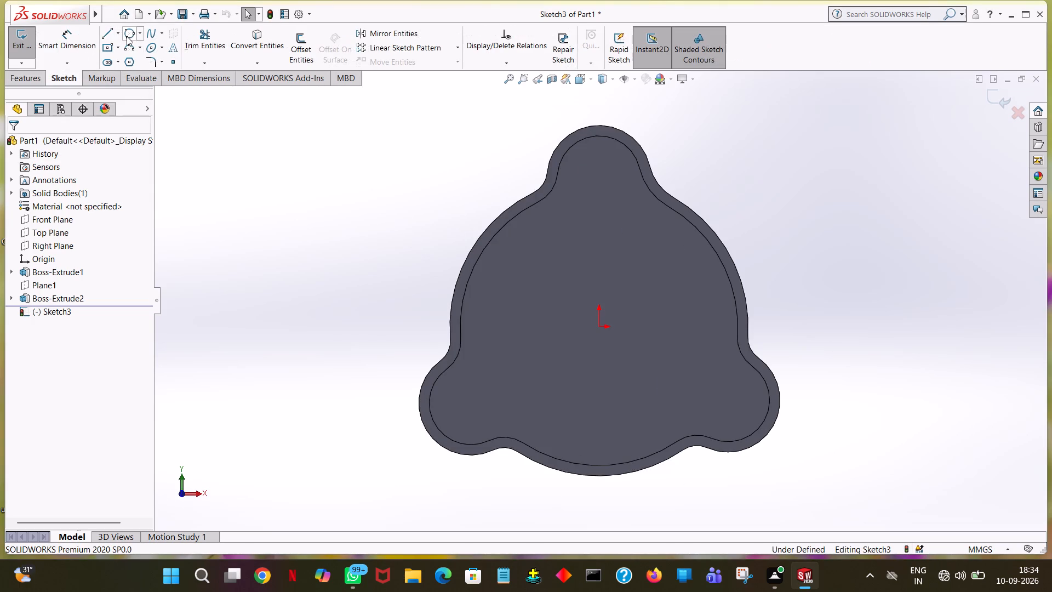
{"action": "left_click", "coordinate": [141, 36]}
{"action": "left_click", "coordinate": [141, 45]}
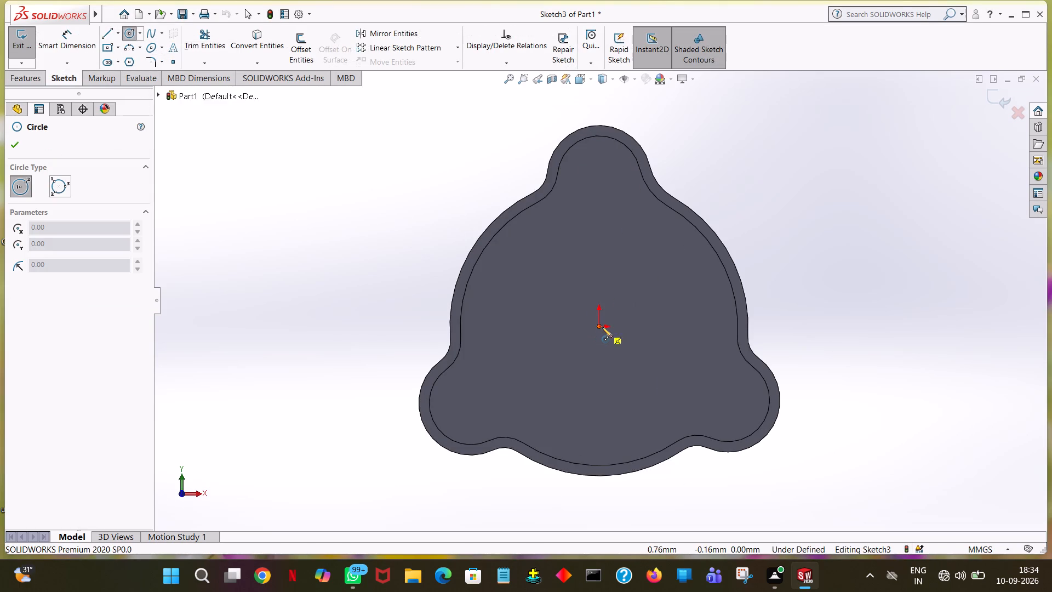
{"action": "left_click", "coordinate": [600, 179]}
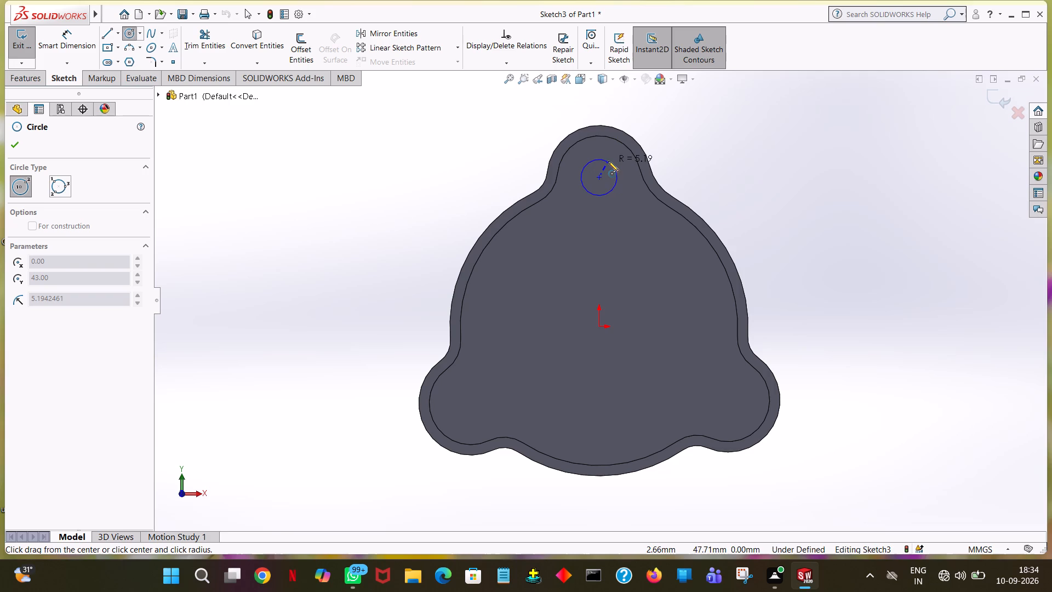
{"action": "left_click", "coordinate": [608, 161]}
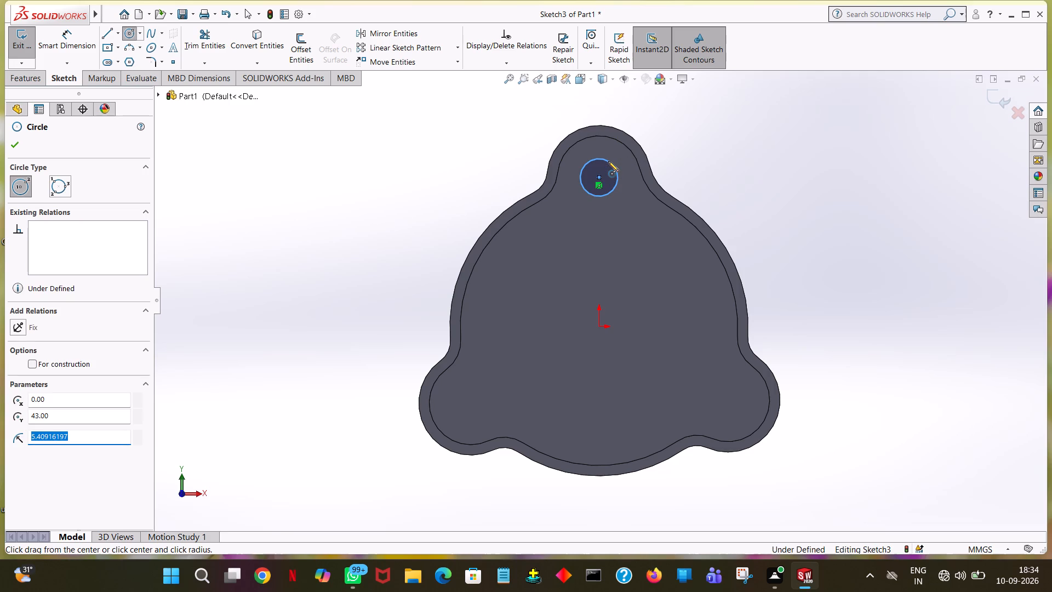
{"action": "key", "text": "8"}
{"action": "key", "text": "Return"}
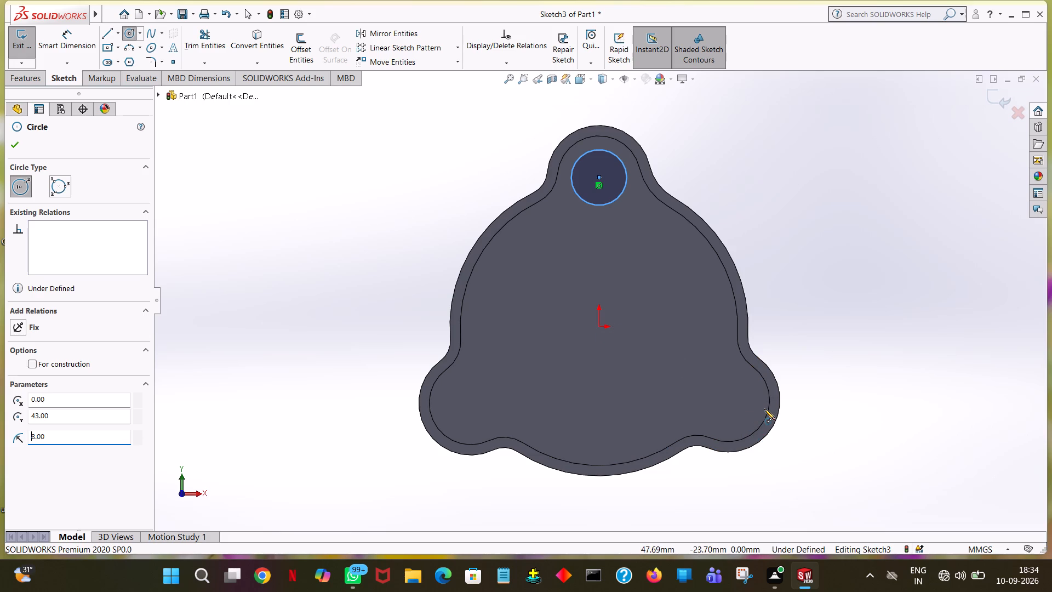
Sketch a circle of 8 mm radius at the arc centre of each of the two lower lobes.
{"action": "left_click", "coordinate": [729, 400]}
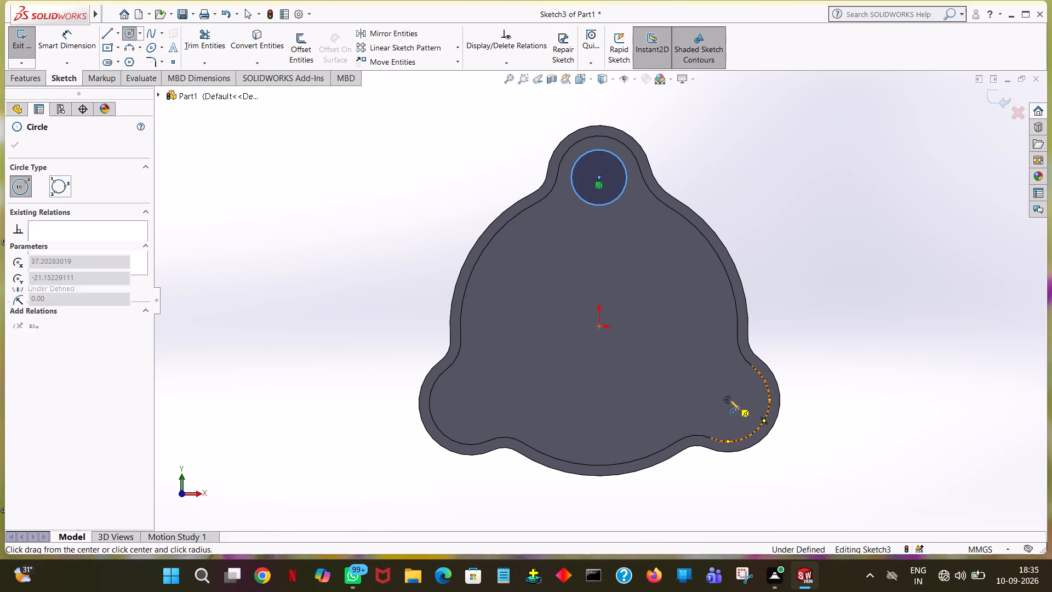
{"action": "left_click", "coordinate": [736, 382]}
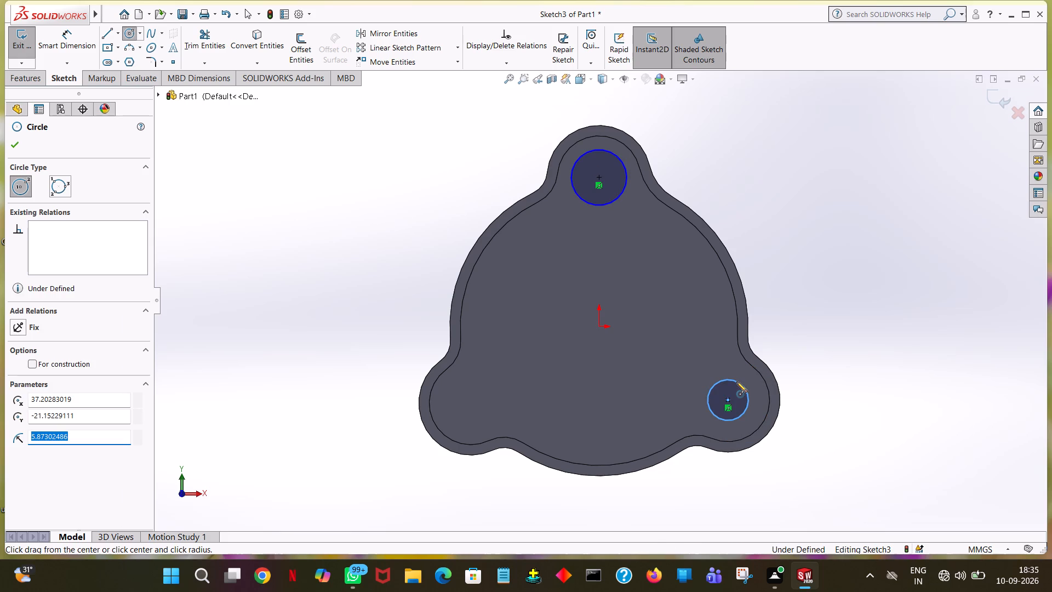
{"action": "key", "text": "8"}
{"action": "key", "text": "Return"}
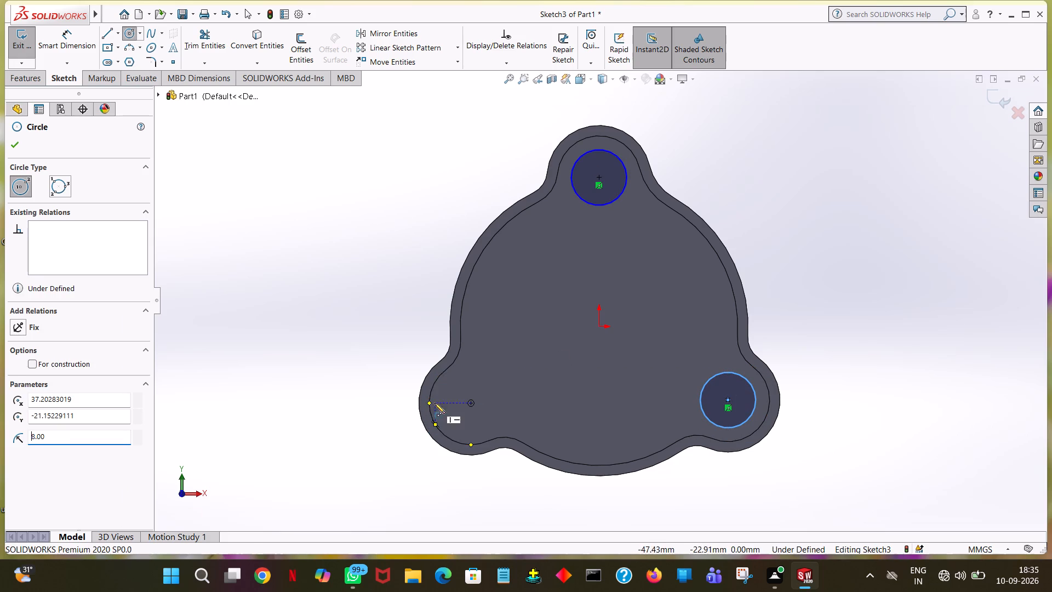
{"action": "left_click", "coordinate": [471, 404]}
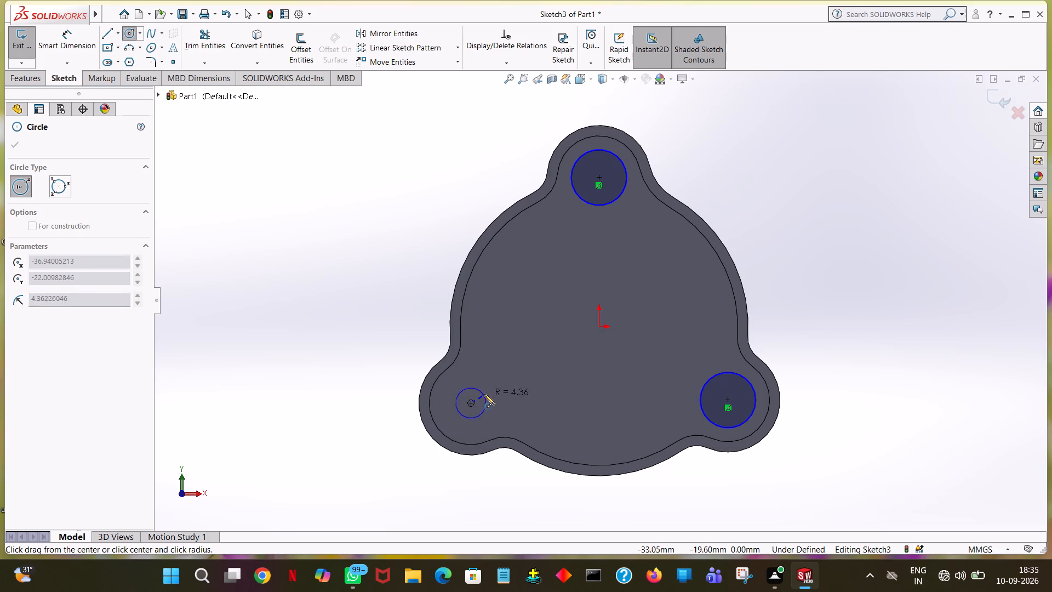
{"action": "left_click", "coordinate": [494, 385]}
{"action": "key", "text": "8"}
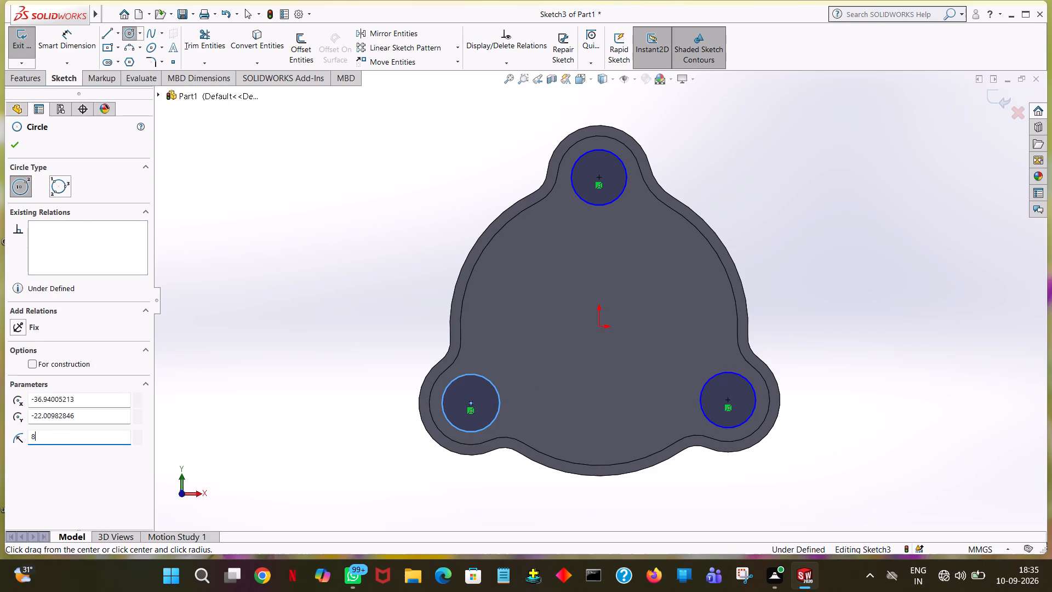
{"action": "key", "text": "Return"}
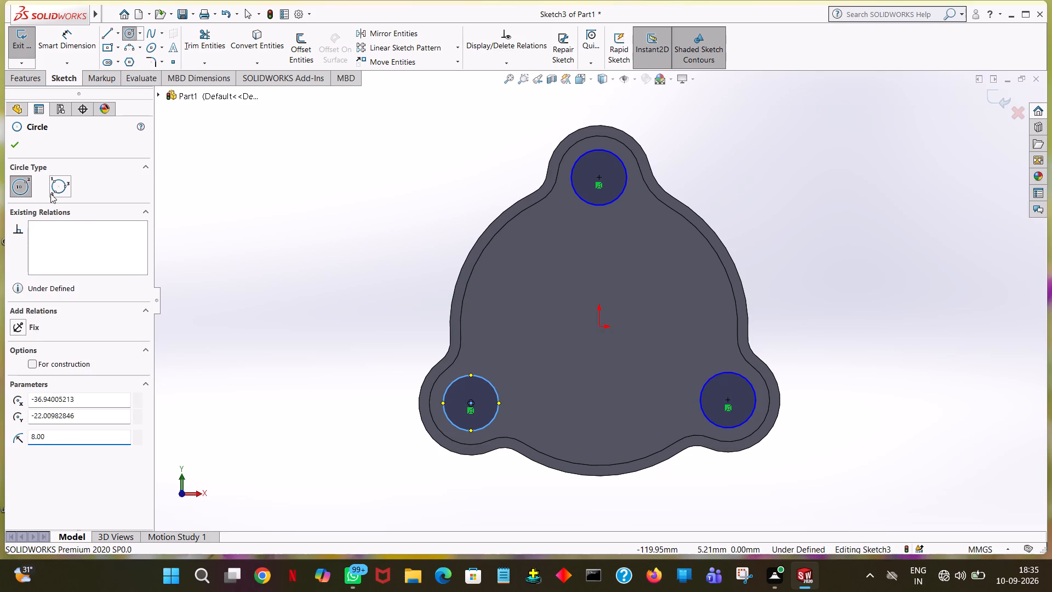
{"action": "left_click", "coordinate": [15, 143]}
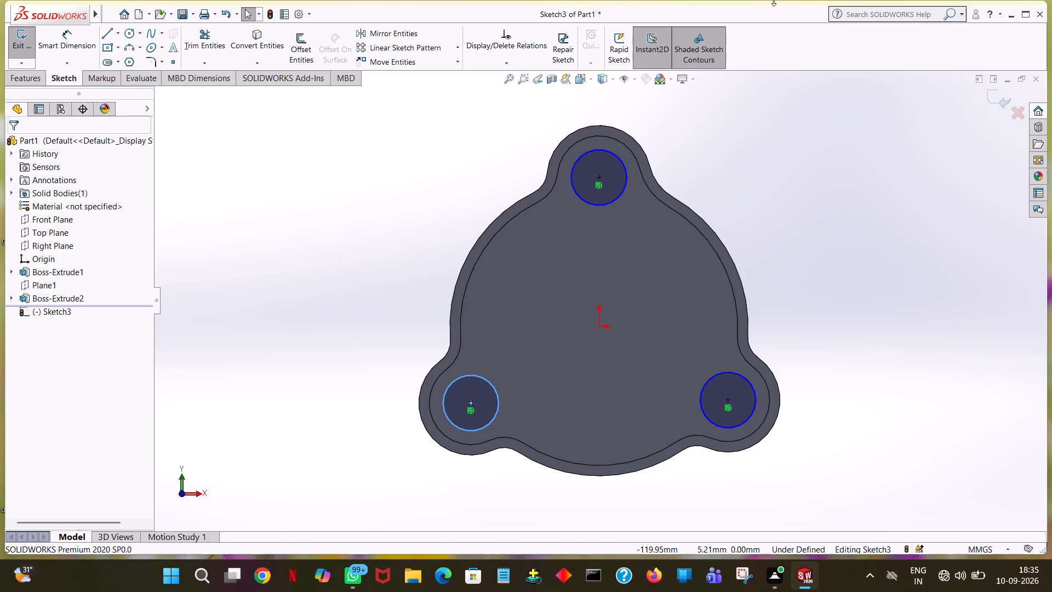
{"action": "left_click", "coordinate": [331, 145]}
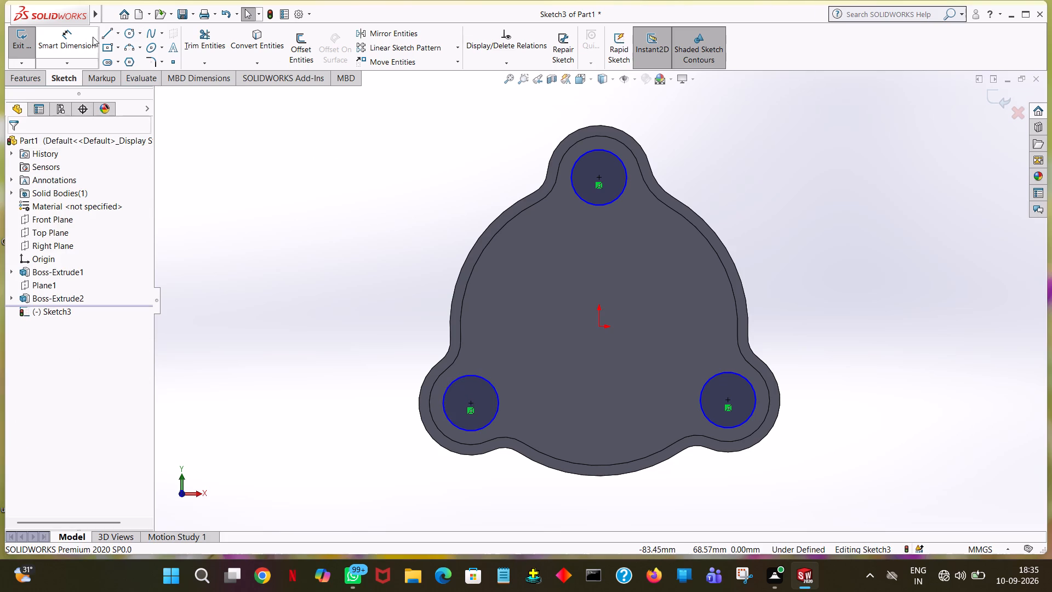
Dimension the three lobe circles with a diameter of 16 mm each.
{"action": "left_click", "coordinate": [93, 37]}
{"action": "left_click", "coordinate": [605, 152]}
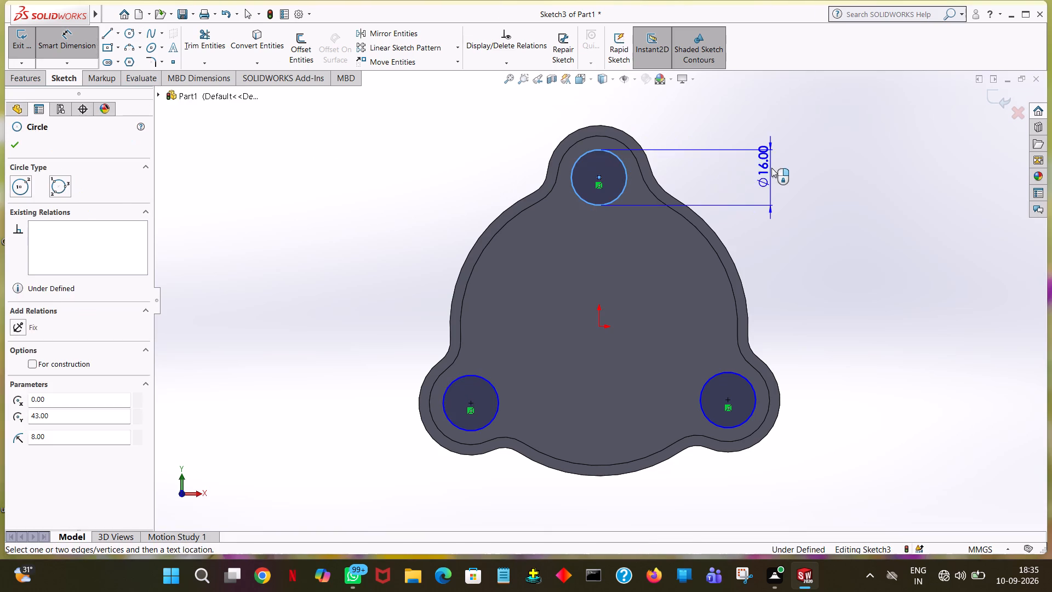
{"action": "left_click", "coordinate": [771, 168]}
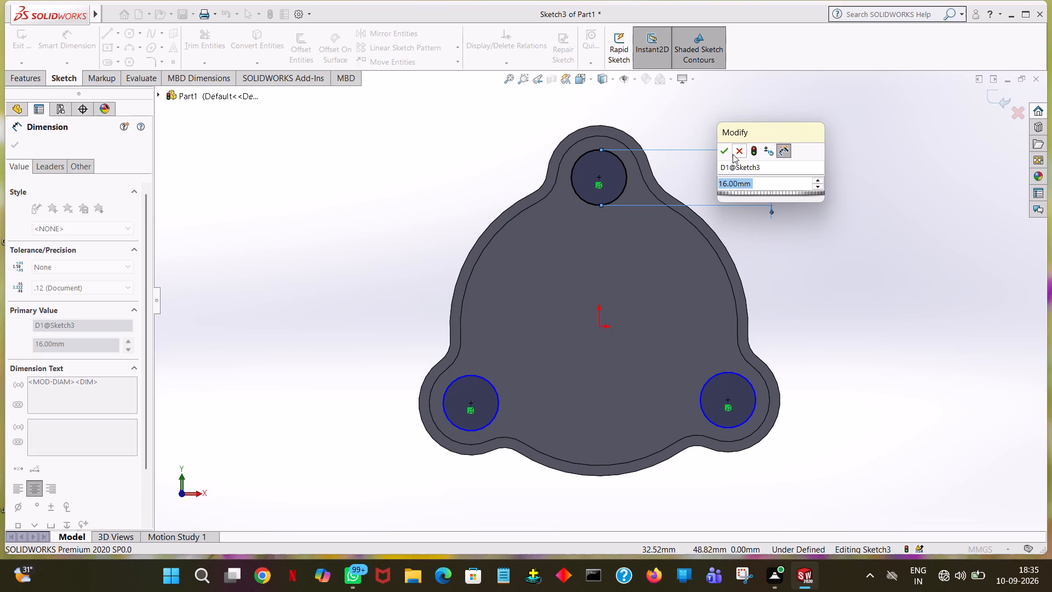
{"action": "left_click", "coordinate": [729, 150]}
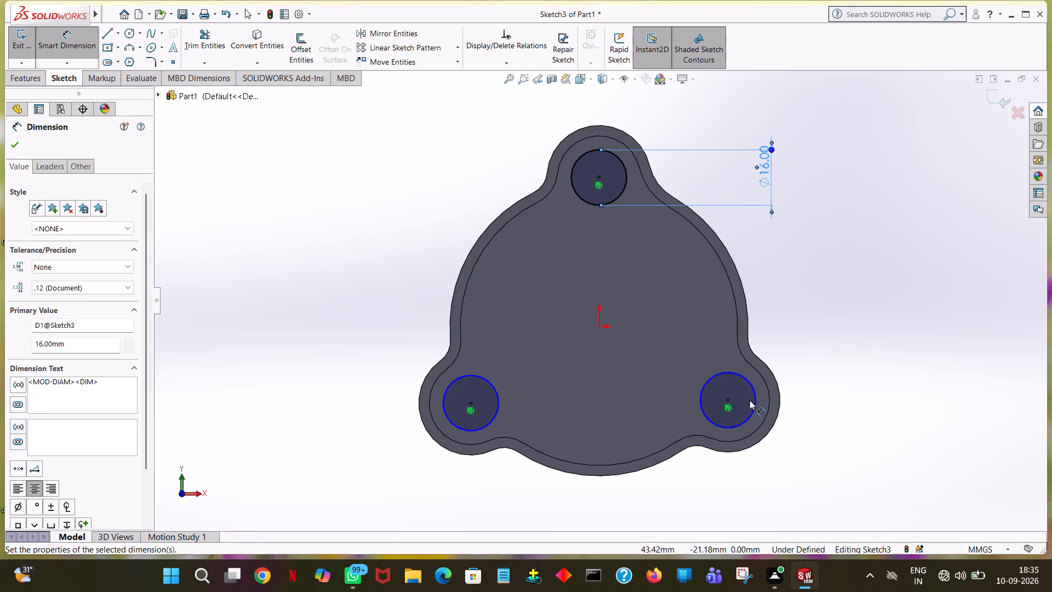
{"action": "left_click", "coordinate": [754, 407]}
{"action": "left_click", "coordinate": [861, 380]}
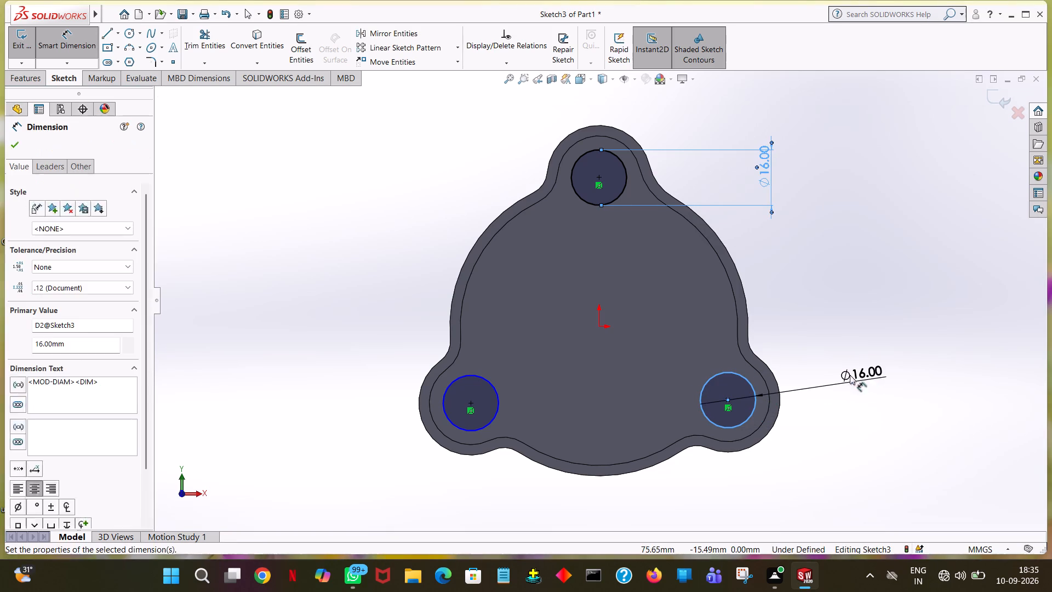
{"action": "left_click", "coordinate": [811, 363]}
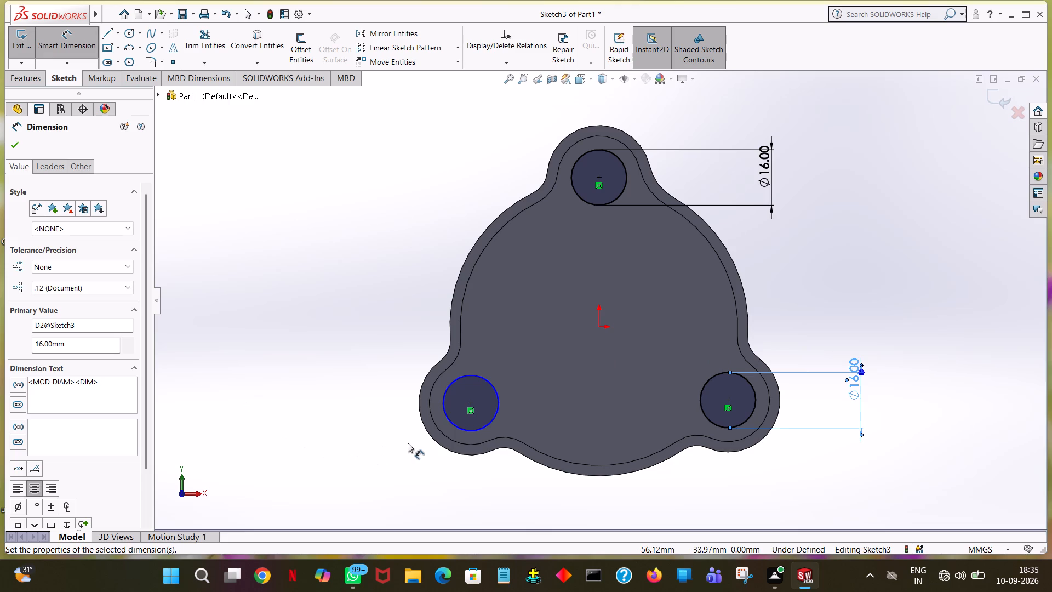
{"action": "left_click", "coordinate": [444, 409]}
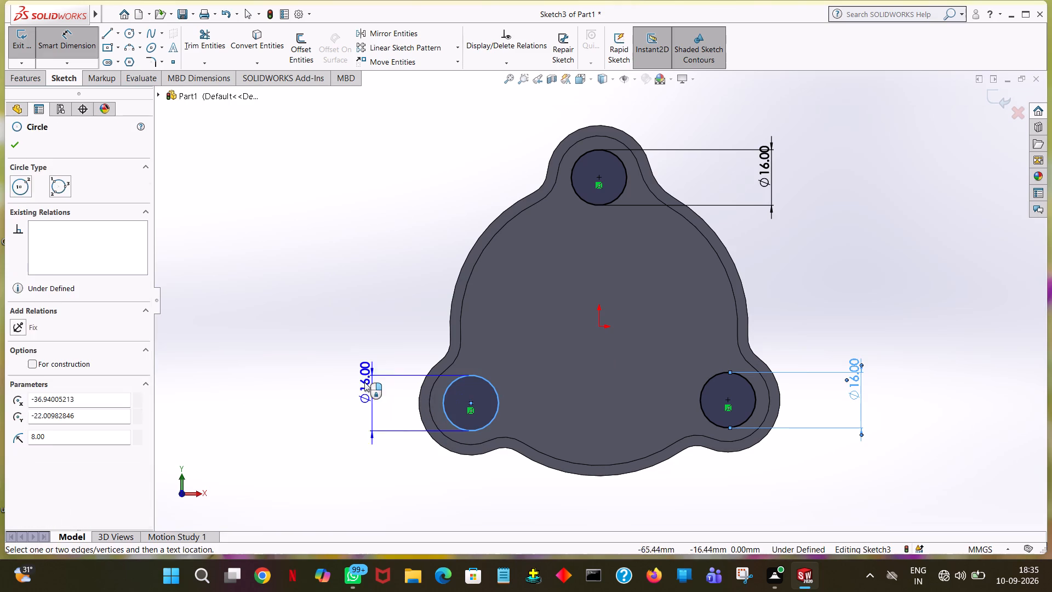
{"action": "left_click", "coordinate": [353, 379]}
{"action": "left_click", "coordinate": [304, 372]}
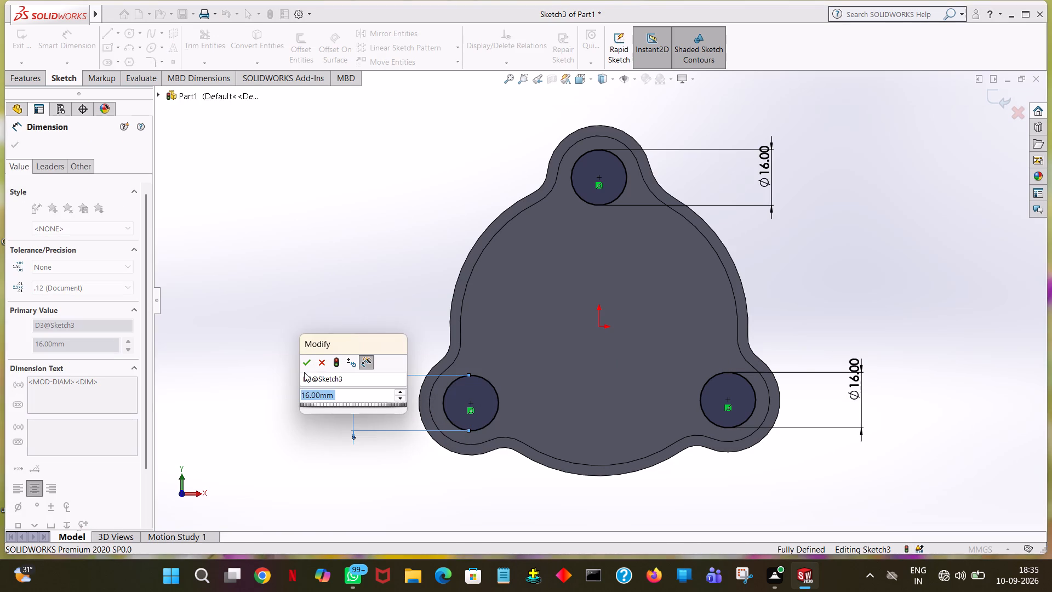
{"action": "left_click", "coordinate": [308, 364]}
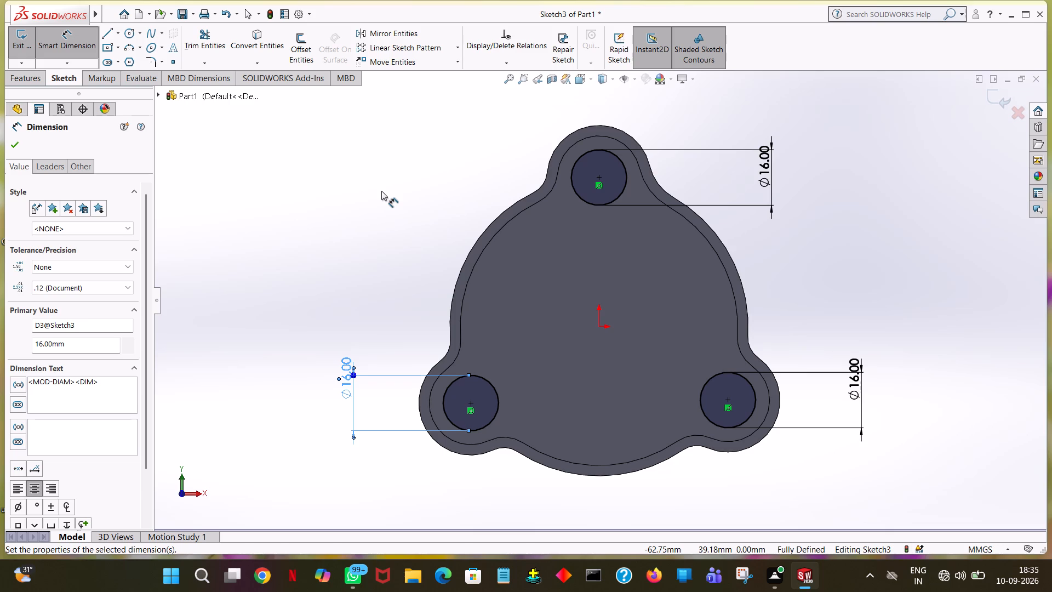
{"action": "left_click", "coordinate": [12, 143]}
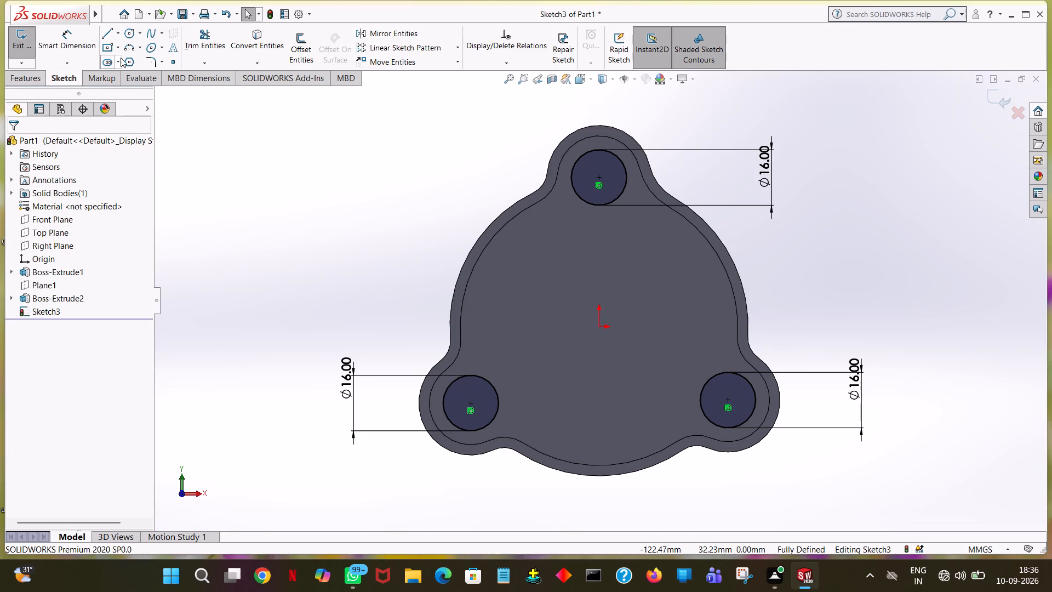
Extrude the three circles as 12 mm blind bosses, away from the plate and merged with it.
{"action": "left_click", "coordinate": [19, 84]}
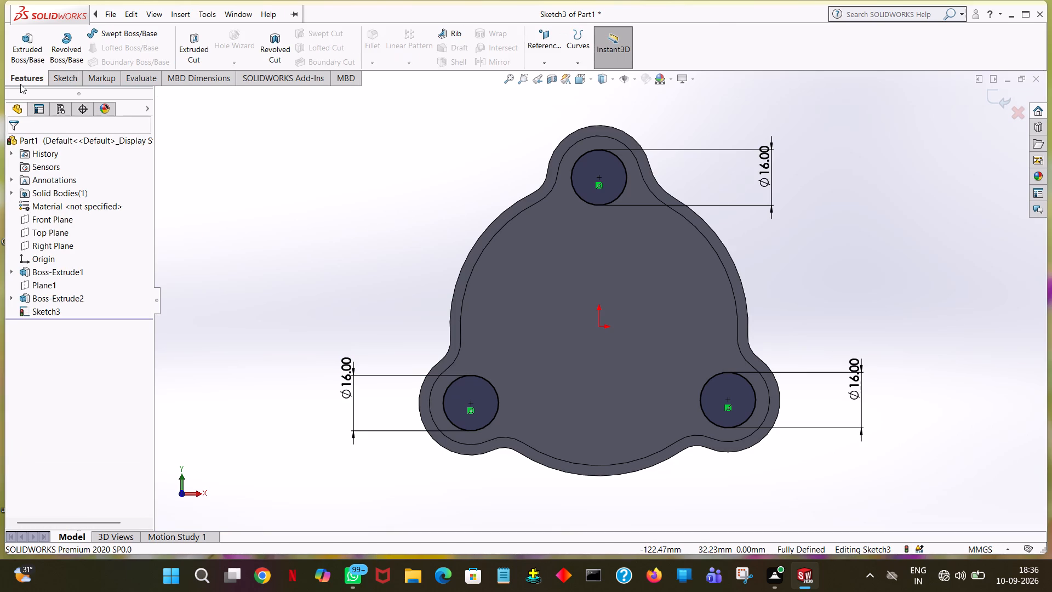
{"action": "left_click", "coordinate": [38, 56]}
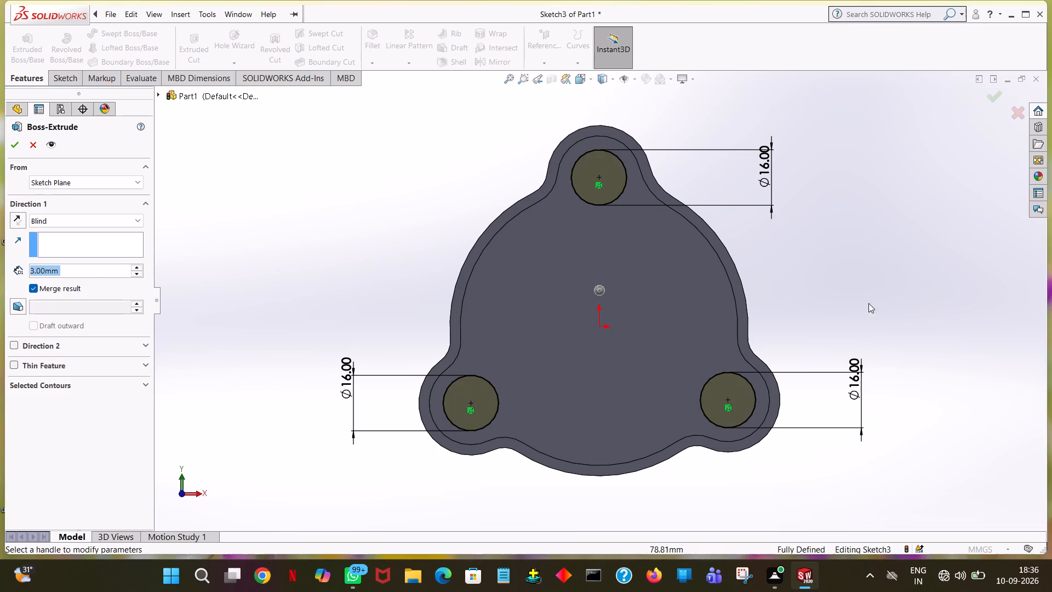
{"action": "middle_click_drag", "start_coordinate": [854, 305], "coordinate": [755, 326]}
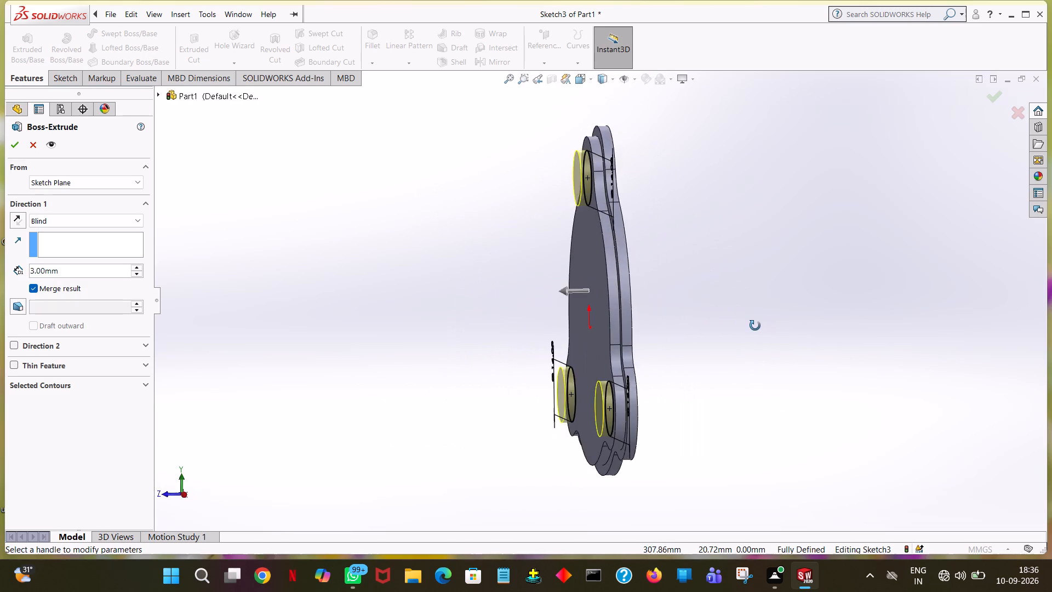
{"action": "middle_click_drag", "start_coordinate": [755, 326], "coordinate": [745, 330]}
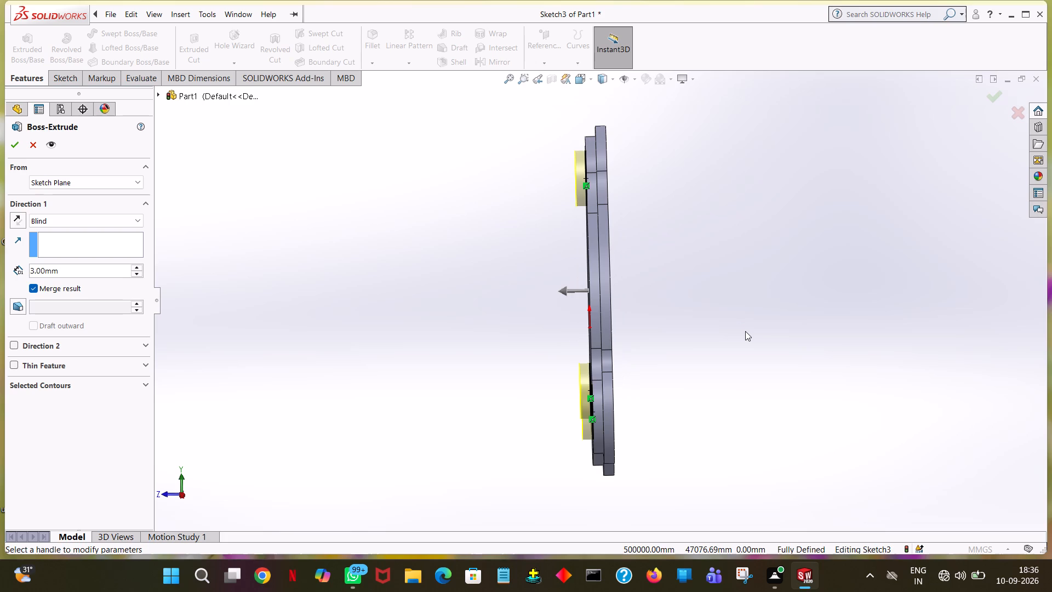
{"action": "double_click", "coordinate": [81, 264]}
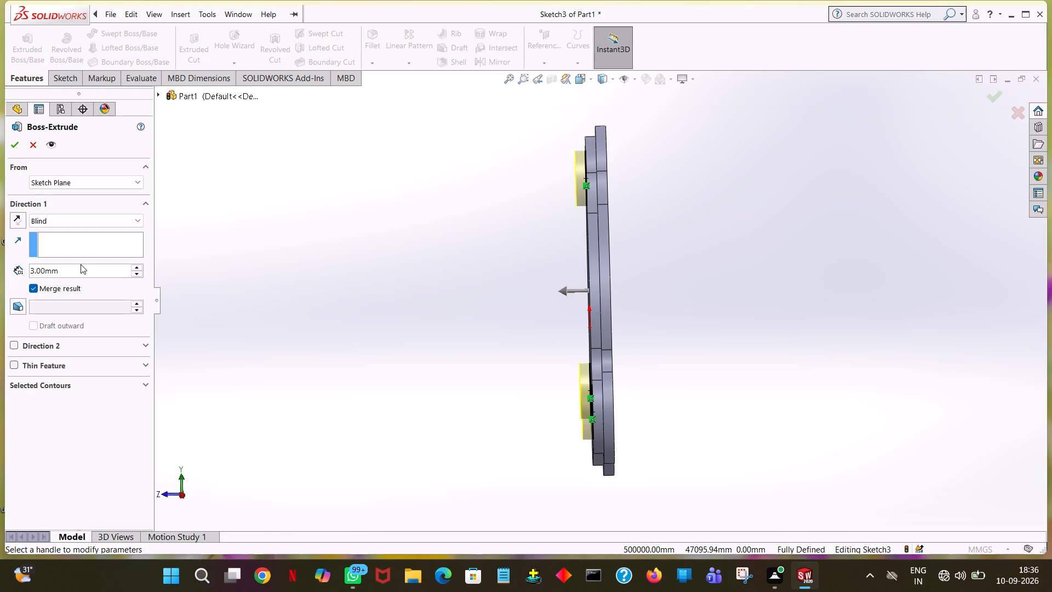
{"action": "double_click", "coordinate": [81, 270]}
{"action": "type", "text": "12"}
{"action": "left_click", "coordinate": [498, 181]}
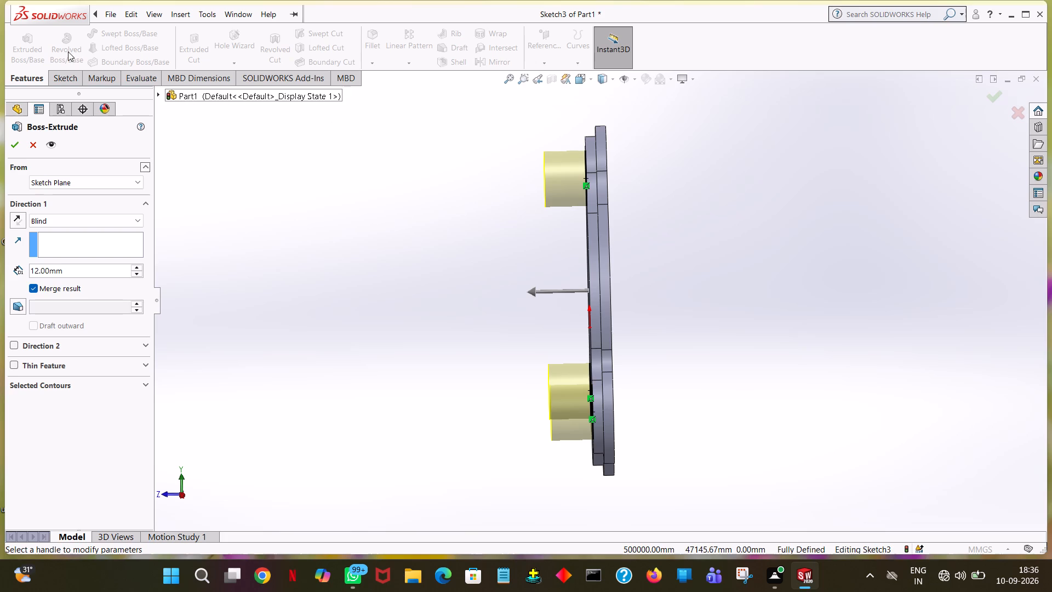
{"action": "left_click", "coordinate": [19, 143]}
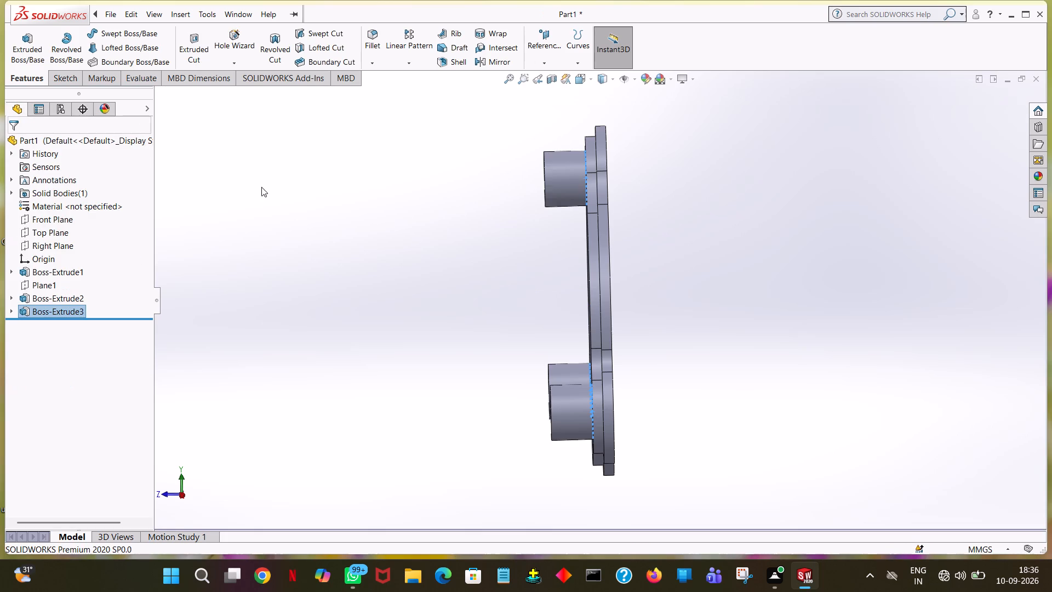
{"action": "left_click", "coordinate": [336, 265]}
{"action": "middle_click_drag", "start_coordinate": [338, 269], "coordinate": [407, 261]}
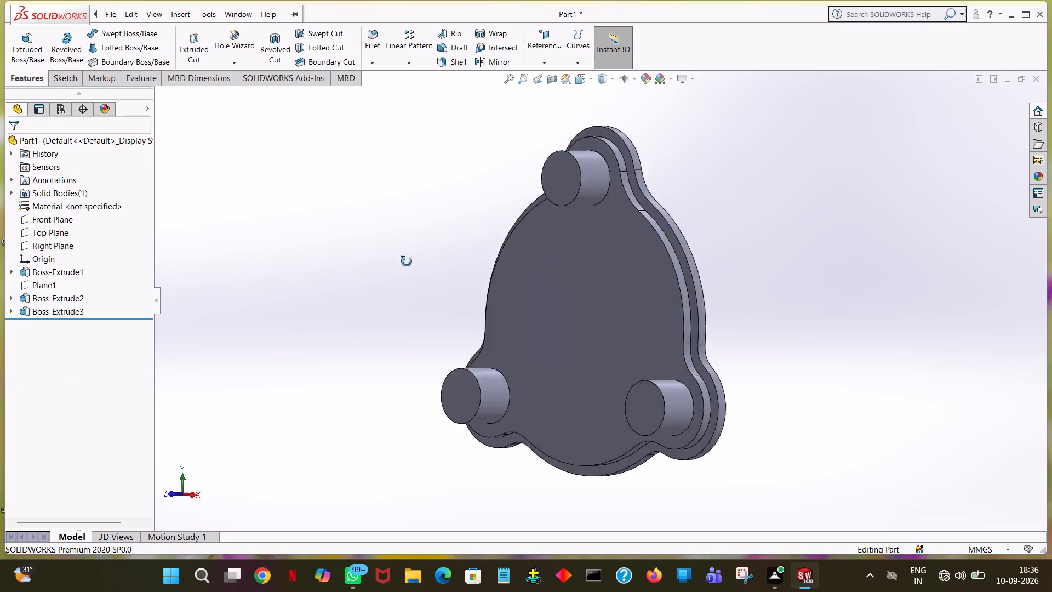
{"action": "middle_click_drag", "start_coordinate": [407, 261], "coordinate": [421, 261]}
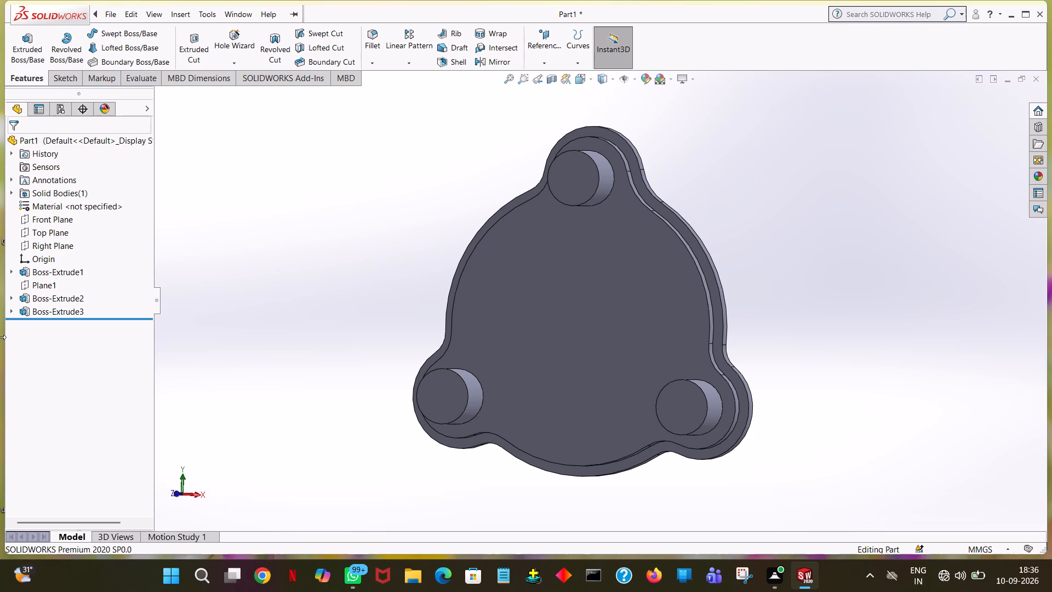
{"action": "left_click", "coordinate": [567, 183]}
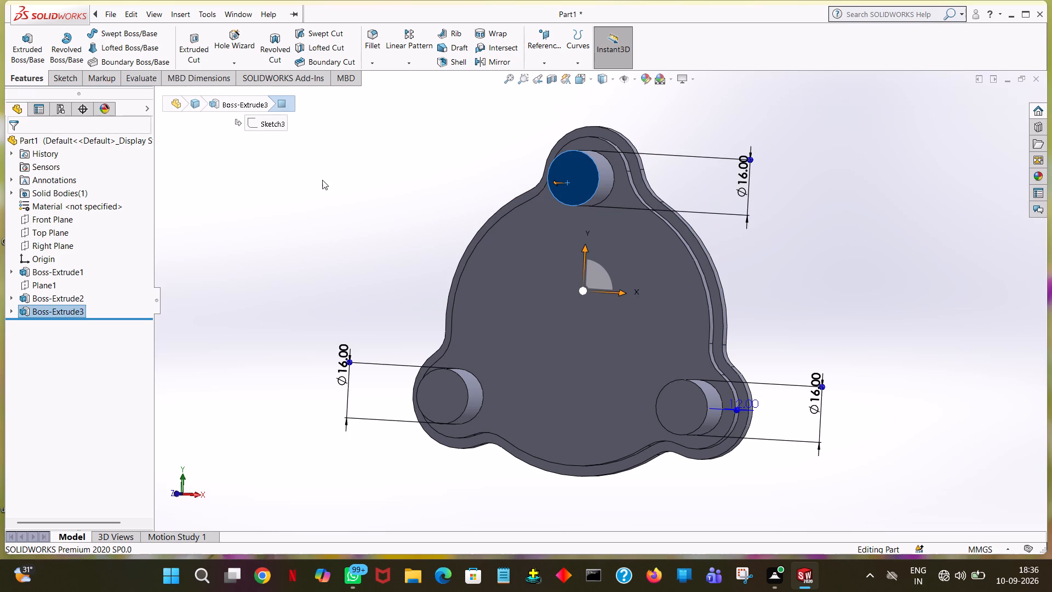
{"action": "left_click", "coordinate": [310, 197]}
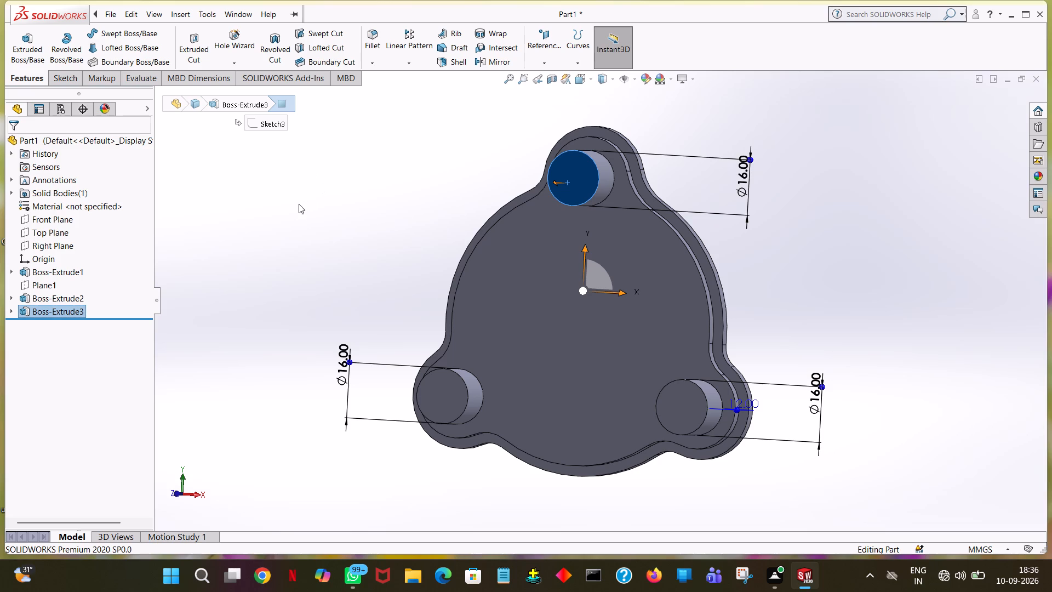
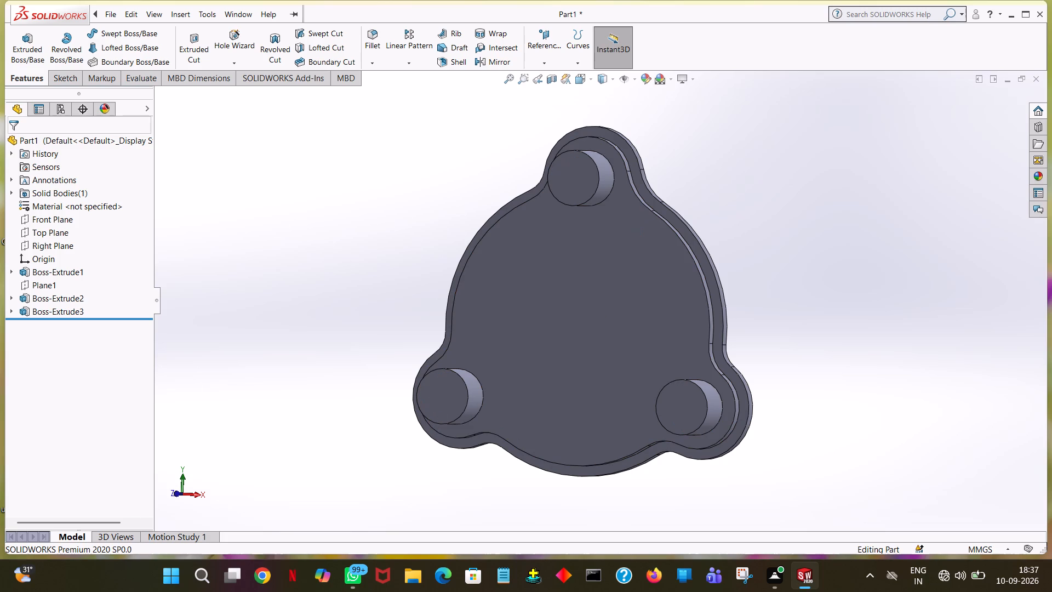
Start an extruded cut sketch on the upper standoff's end face and draw a circle about 3 mm in radius concentric with each standoff.
{"action": "left_click", "coordinate": [184, 52]}
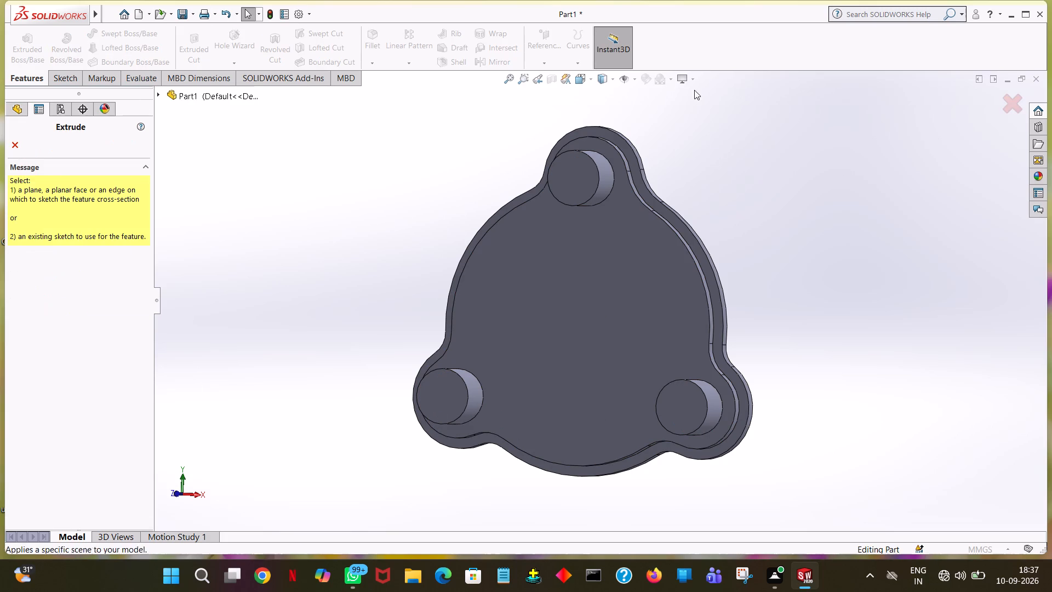
{"action": "left_click", "coordinate": [579, 191]}
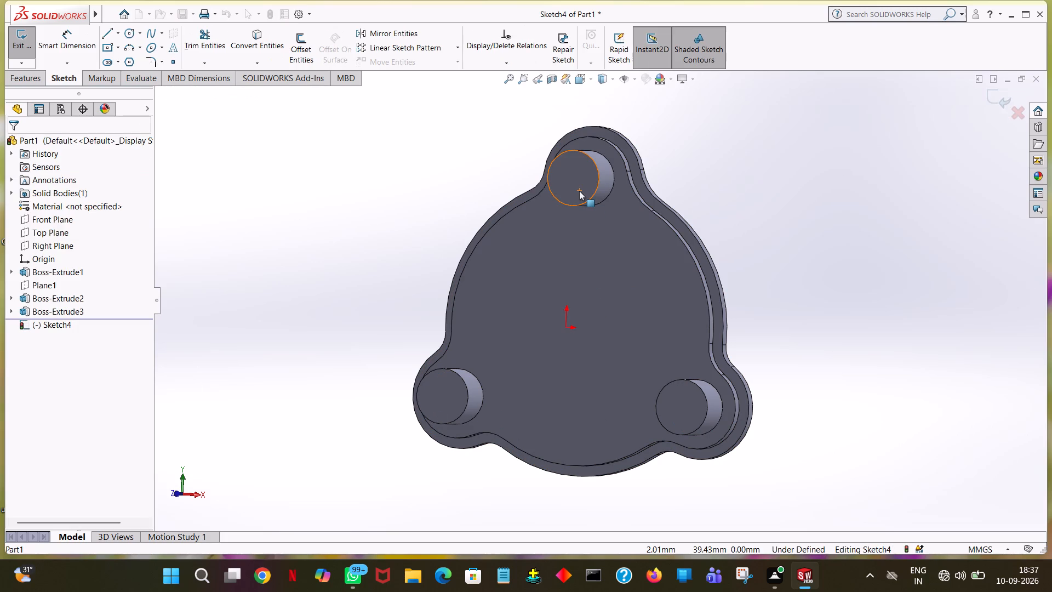
{"action": "key", "text": "space"}
{"action": "left_click", "coordinate": [139, 84]}
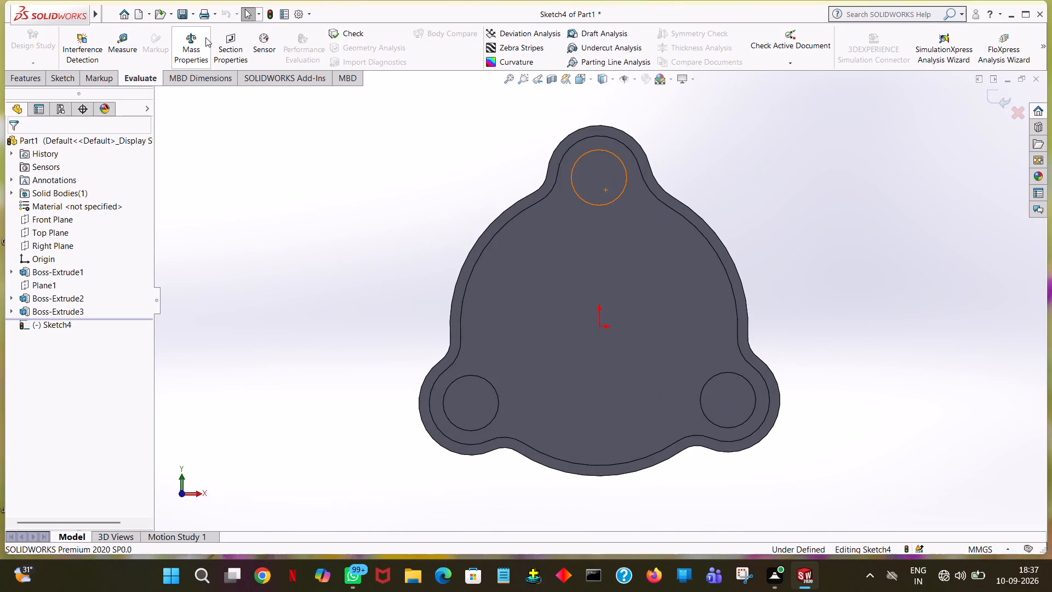
{"action": "left_click", "coordinate": [58, 77]}
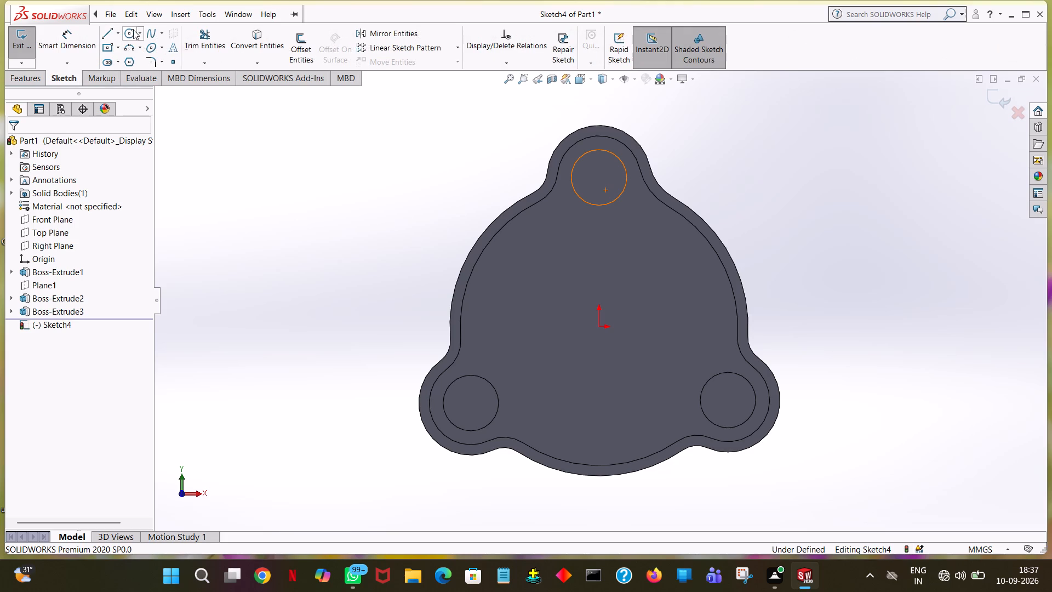
{"action": "left_click", "coordinate": [129, 31]}
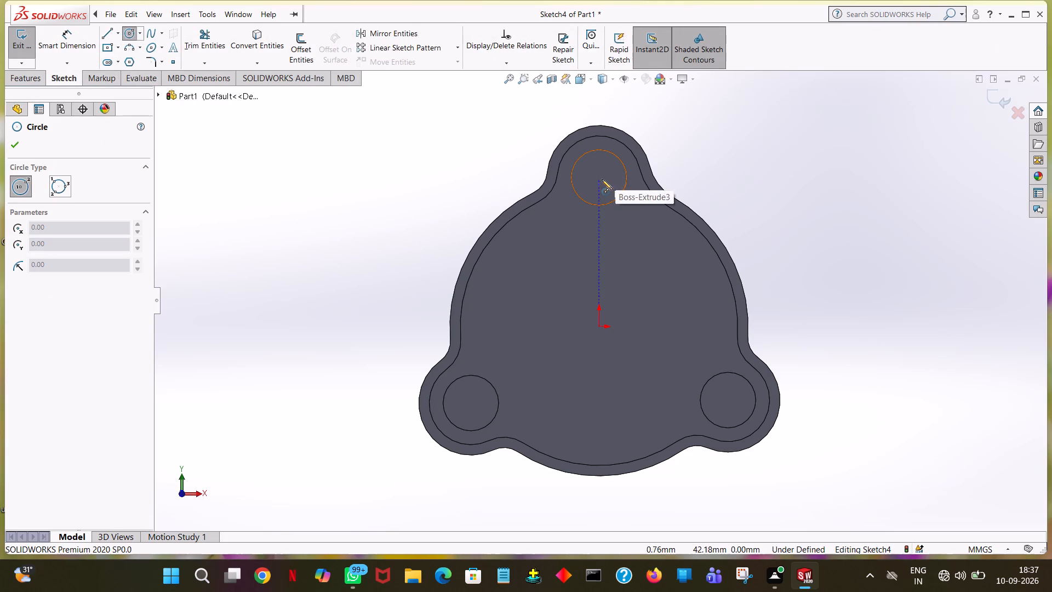
{"action": "left_click", "coordinate": [601, 178]}
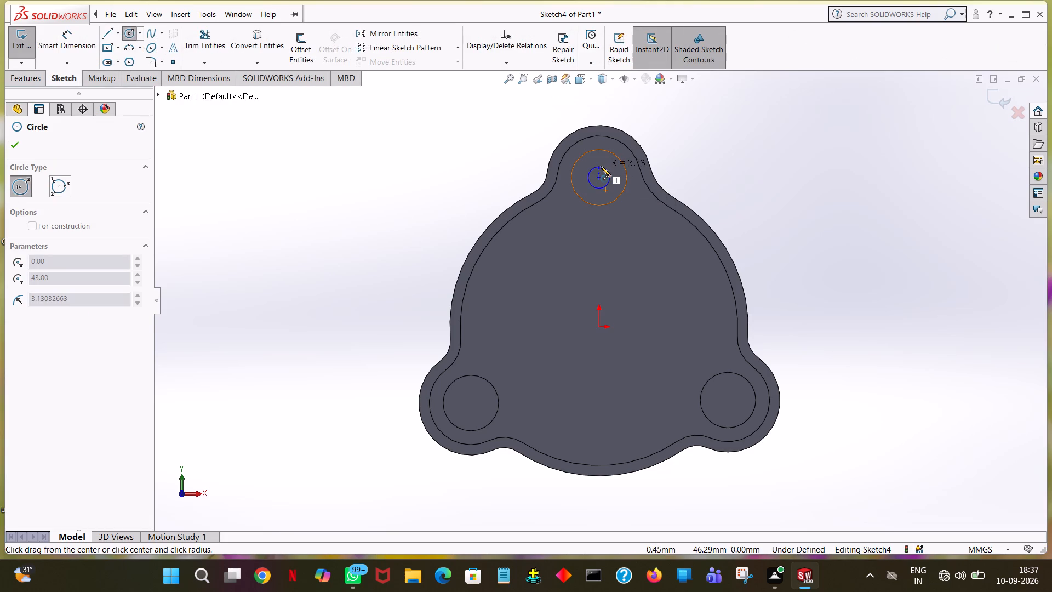
{"action": "left_click", "coordinate": [601, 166]}
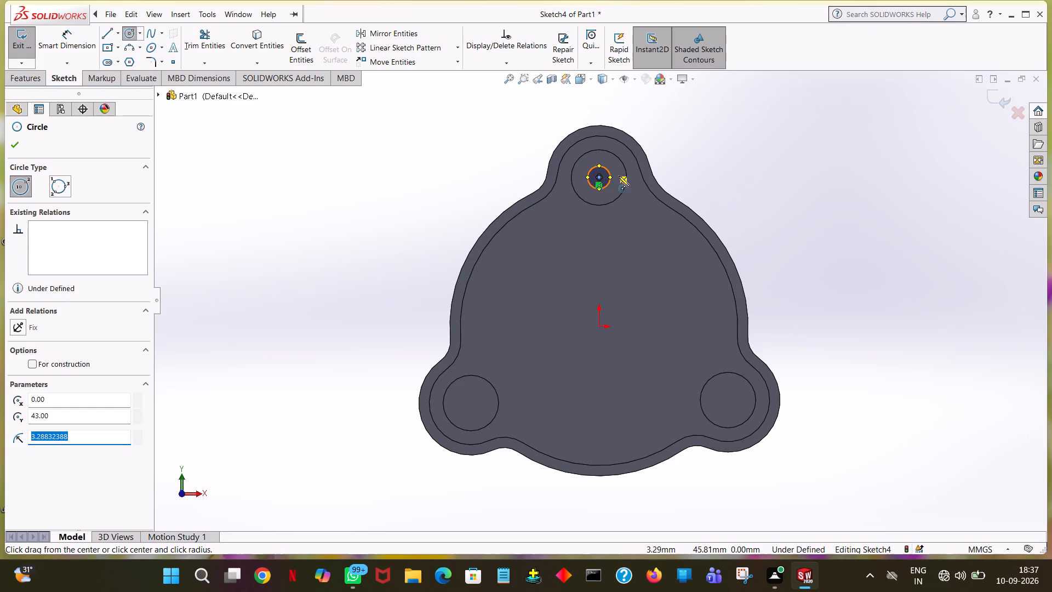
{"action": "left_click", "coordinate": [727, 400]}
{"action": "left_click", "coordinate": [734, 389]}
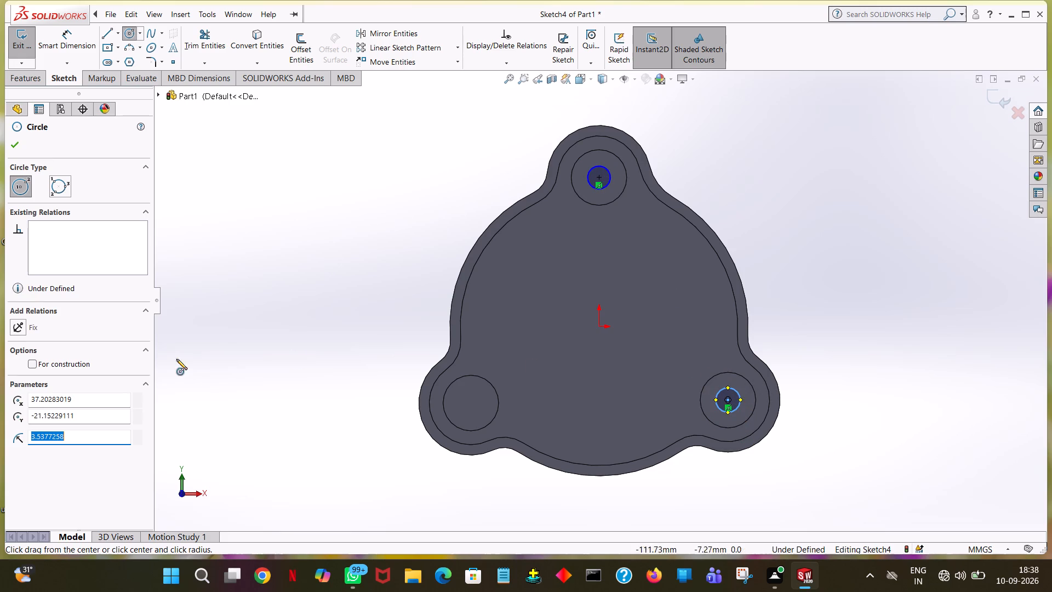
{"action": "left_click", "coordinate": [472, 404]}
{"action": "left_click", "coordinate": [471, 393]}
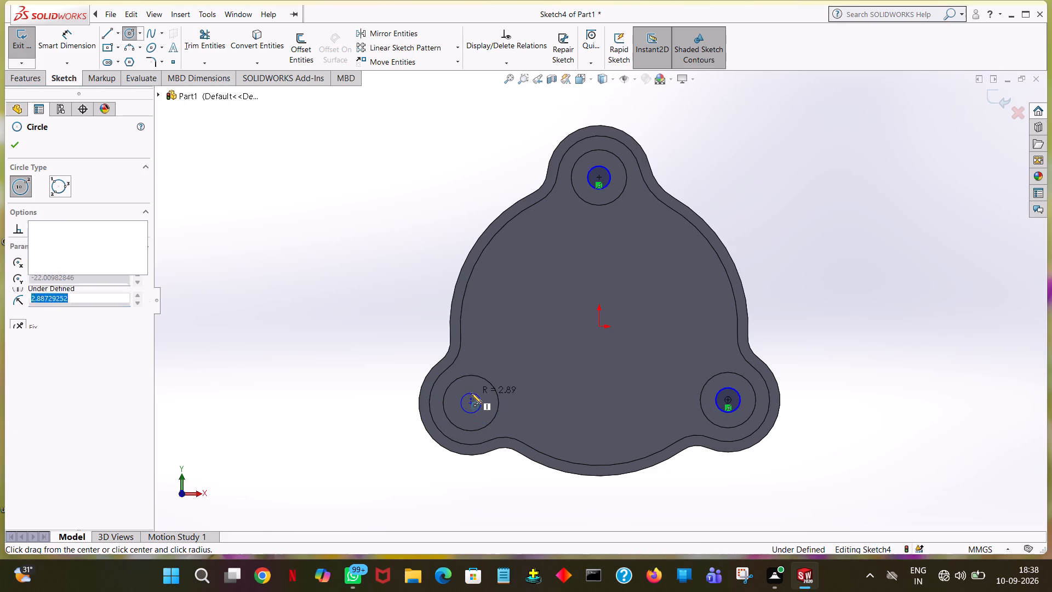
{"action": "right_click", "coordinate": [790, 189]}
{"action": "left_click", "coordinate": [794, 194]}
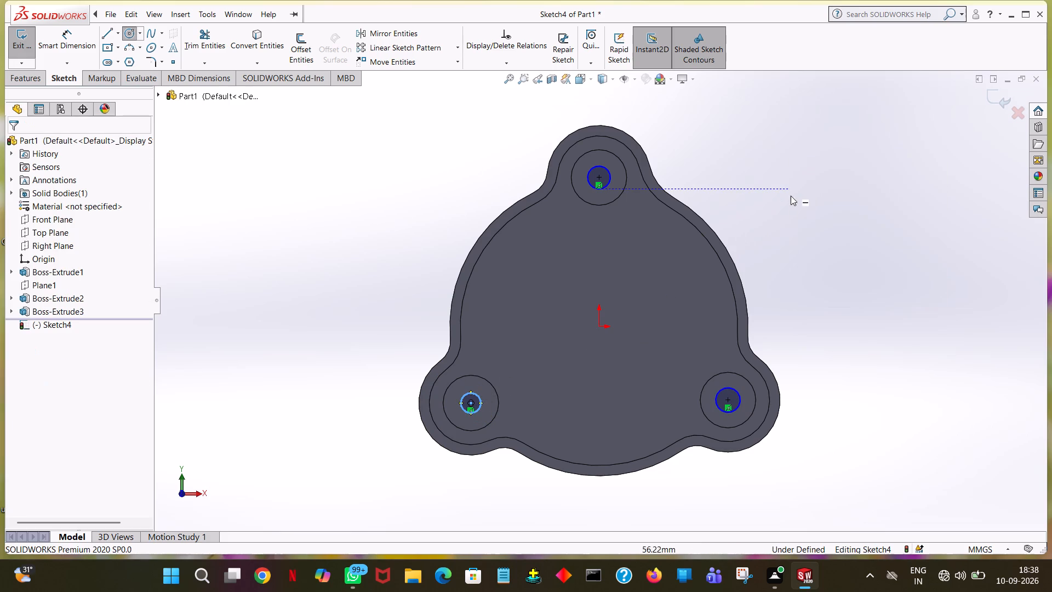
Dimension the three small standoff circles with a diameter of 6.60 mm each.
{"action": "left_click", "coordinate": [56, 27]}
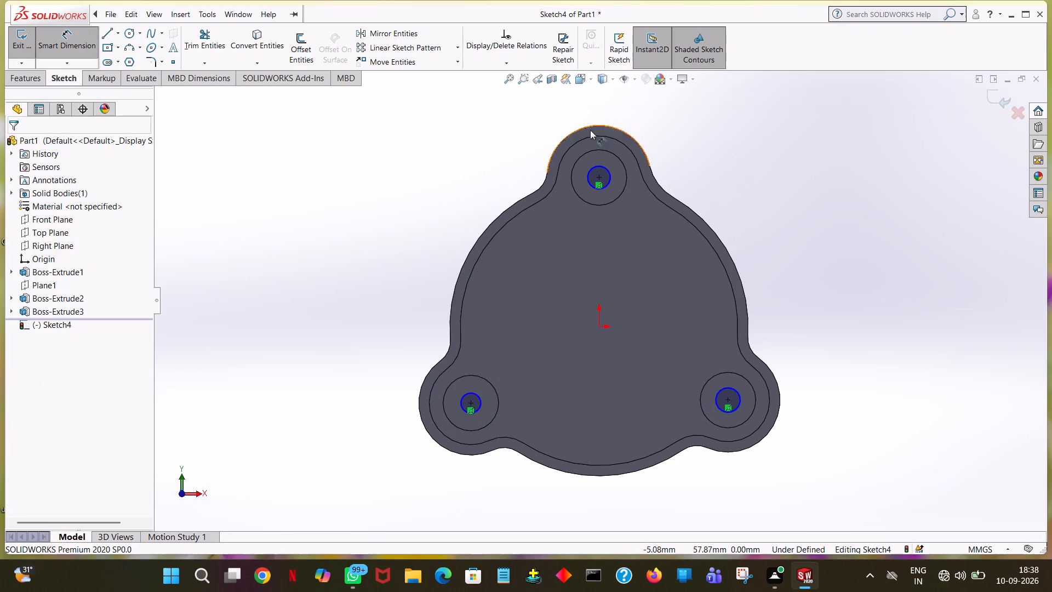
{"action": "left_click", "coordinate": [609, 170]}
{"action": "left_click", "coordinate": [765, 177]}
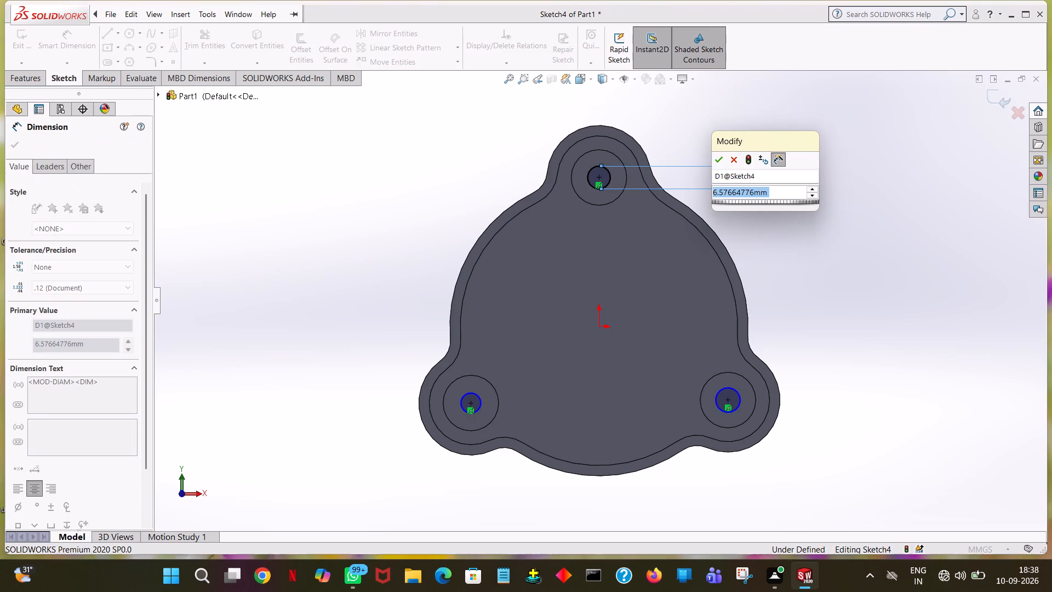
{"action": "type", "text": "6.60"}
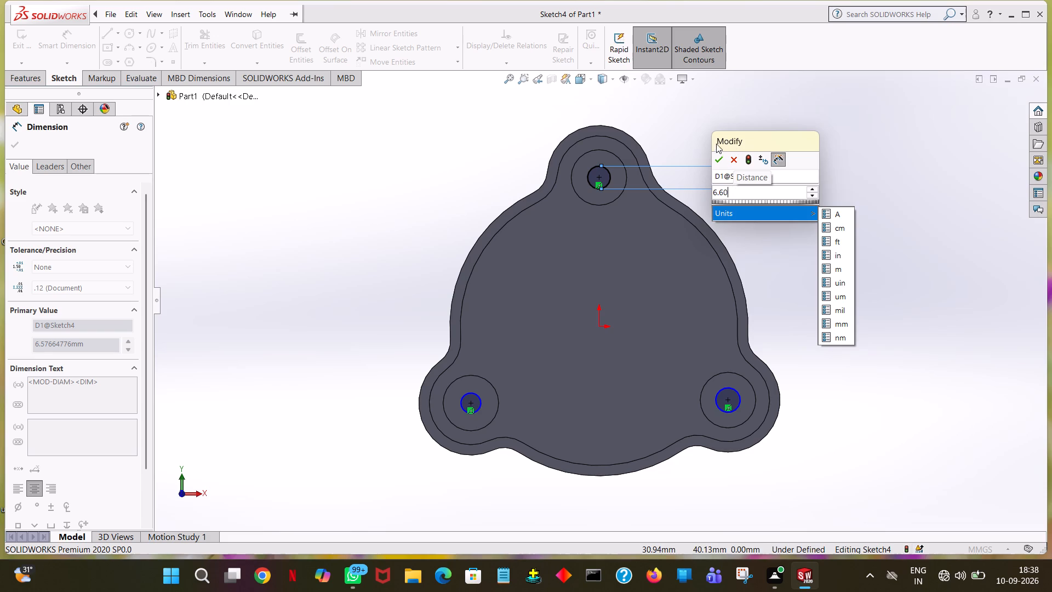
{"action": "left_click", "coordinate": [721, 164]}
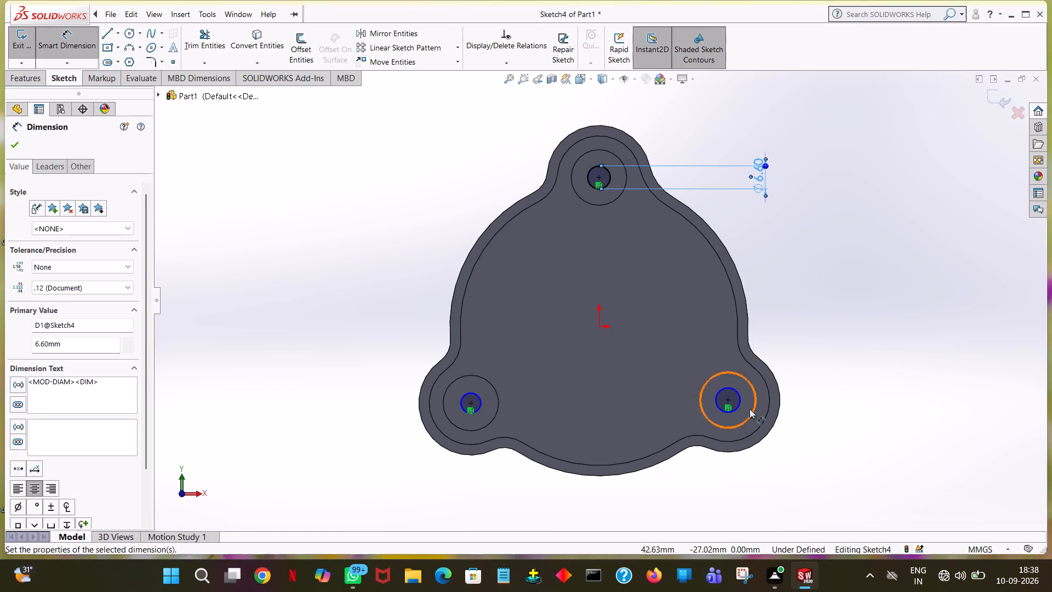
{"action": "left_click", "coordinate": [740, 400]}
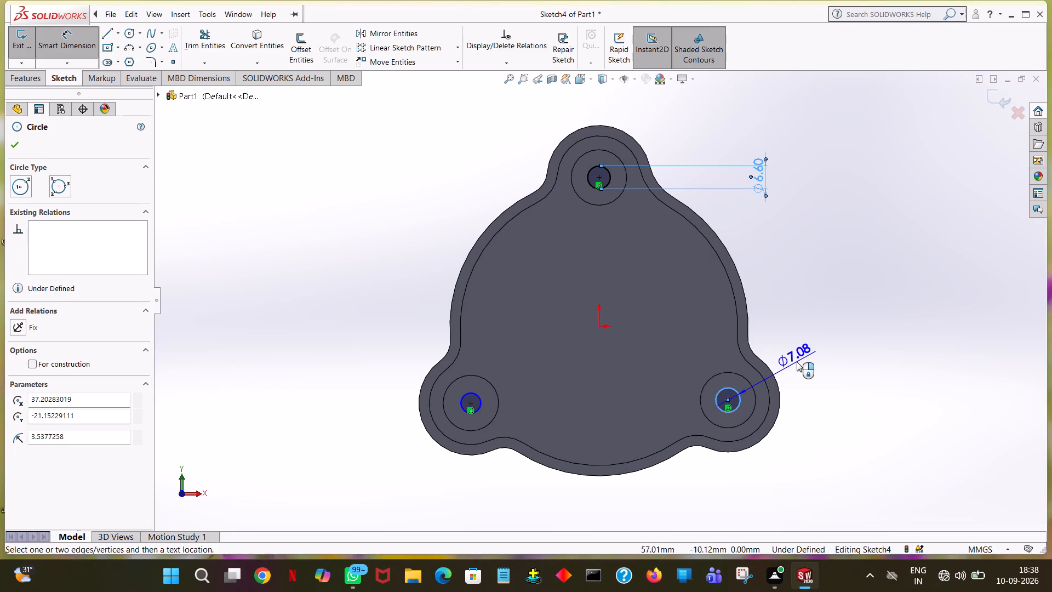
{"action": "left_click", "coordinate": [809, 359]}
{"action": "type", "text": "6.60"}
{"action": "key", "text": "Return"}
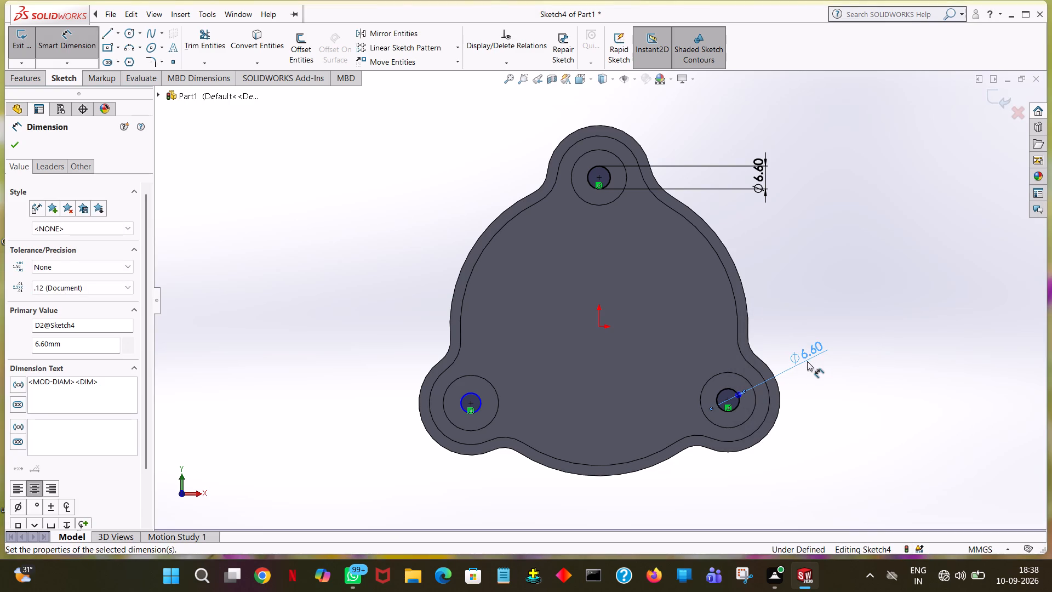
{"action": "left_click", "coordinate": [468, 395]}
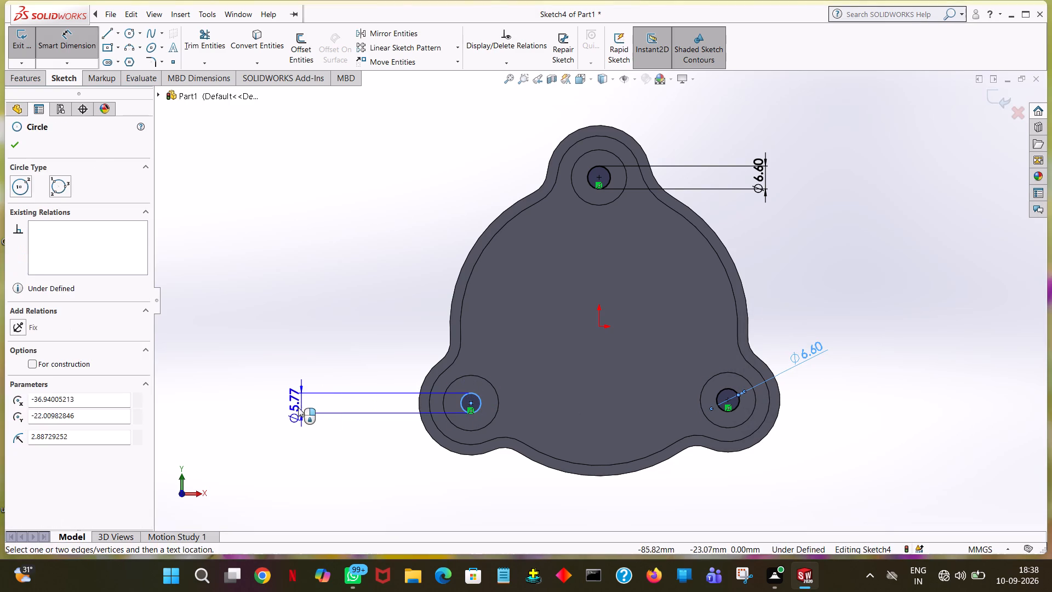
{"action": "left_click", "coordinate": [298, 407]}
{"action": "type", "text": "6.60"}
{"action": "key", "text": "Return"}
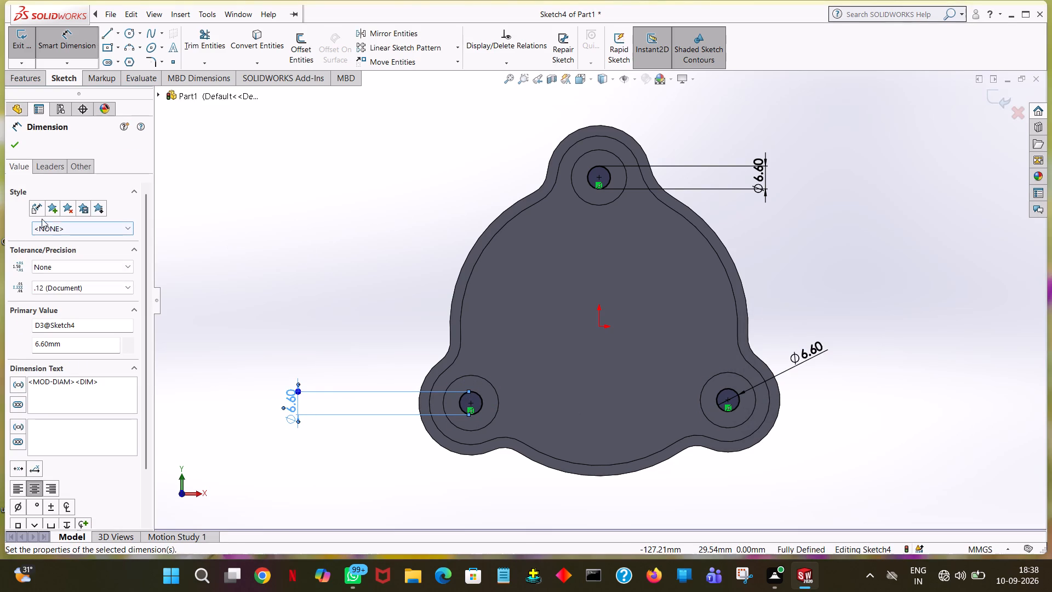
{"action": "left_click", "coordinate": [16, 153]}
{"action": "left_click", "coordinate": [16, 152]}
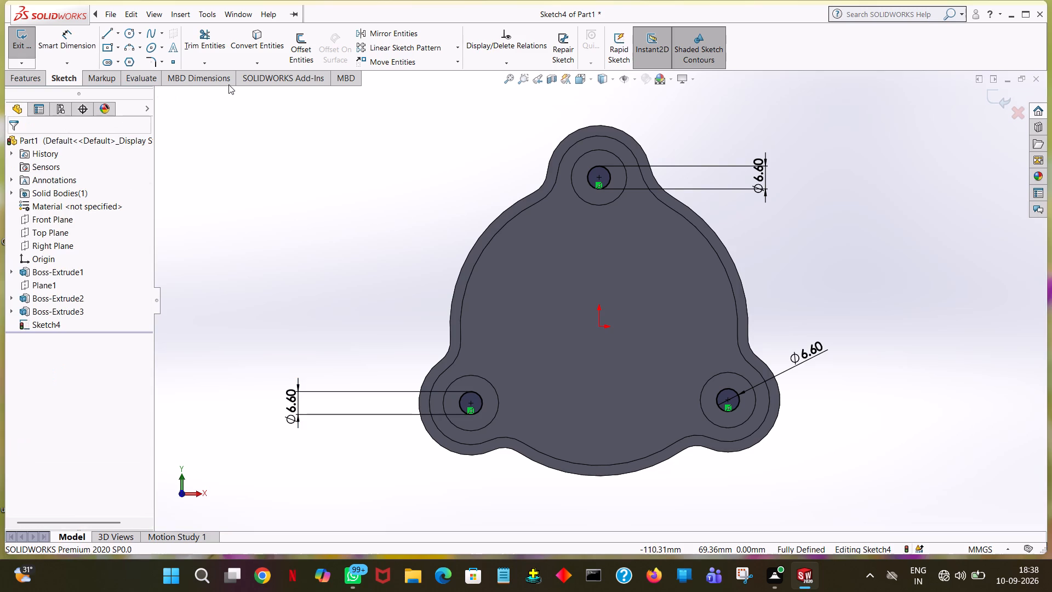
Cut the three circles through the standoffs and plate with a 66 mm blind extruded cut.
{"action": "left_click", "coordinate": [228, 84]}
{"action": "left_click", "coordinate": [77, 80]}
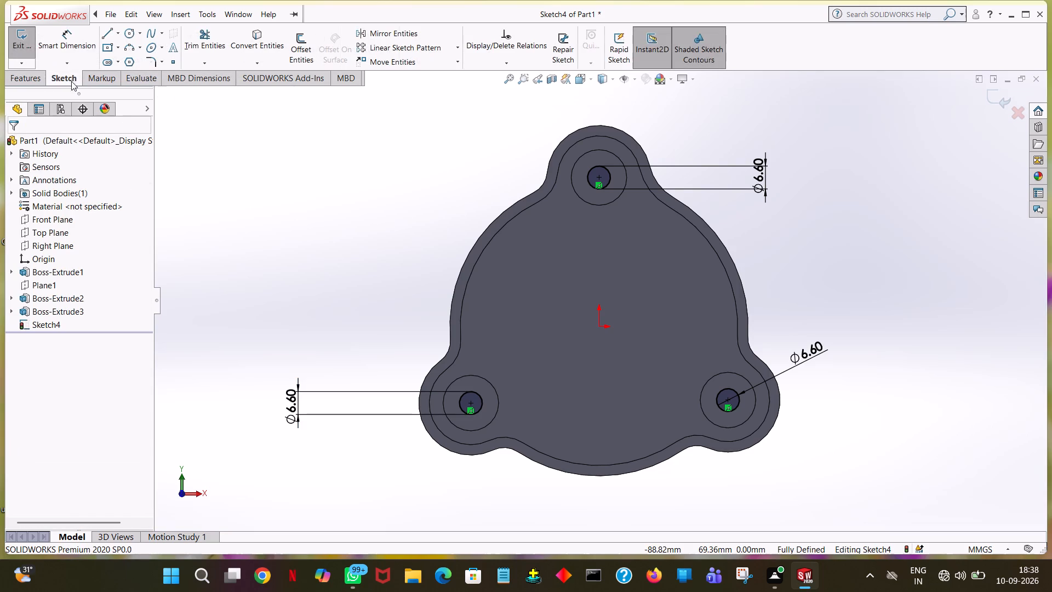
{"action": "left_click", "coordinate": [32, 81]}
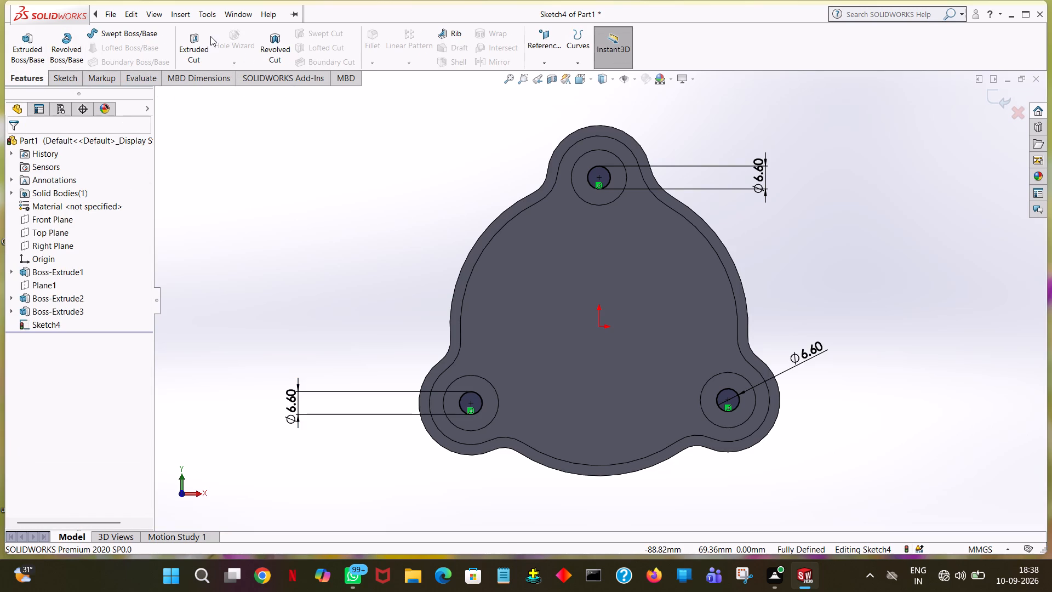
{"action": "left_click", "coordinate": [210, 36]}
{"action": "middle_click_drag", "start_coordinate": [850, 235], "coordinate": [678, 288]}
{"action": "middle_click_drag", "start_coordinate": [697, 288], "coordinate": [769, 292]}
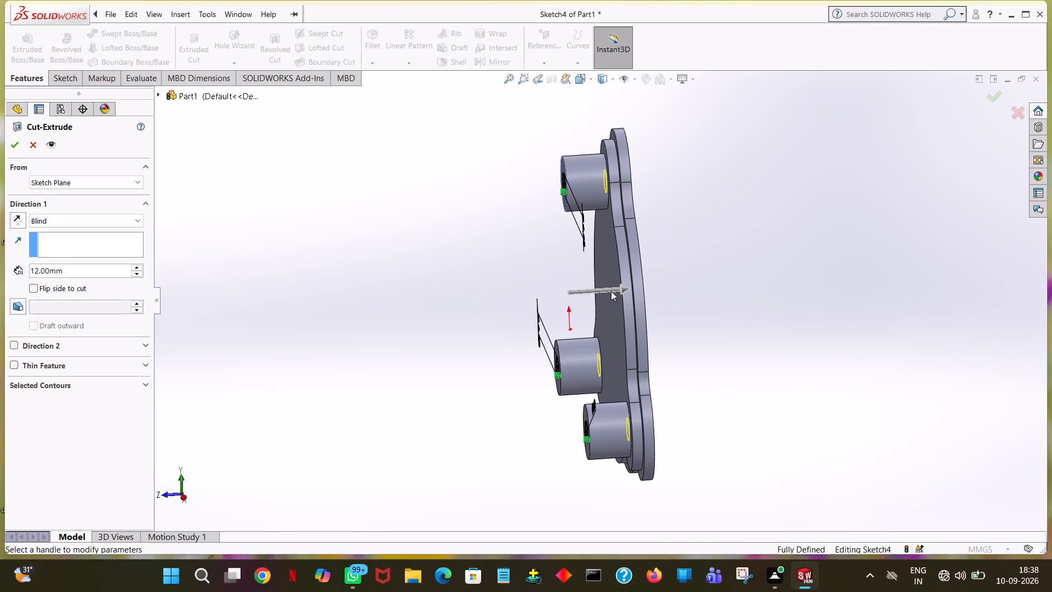
{"action": "left_click", "coordinate": [621, 286]}
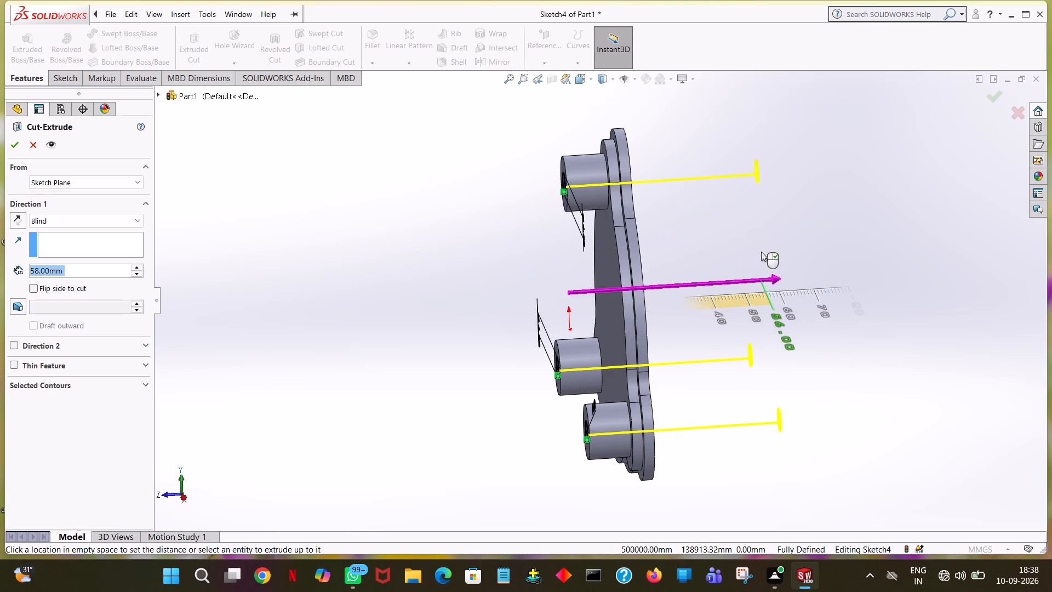
{"action": "left_click", "coordinate": [782, 244]}
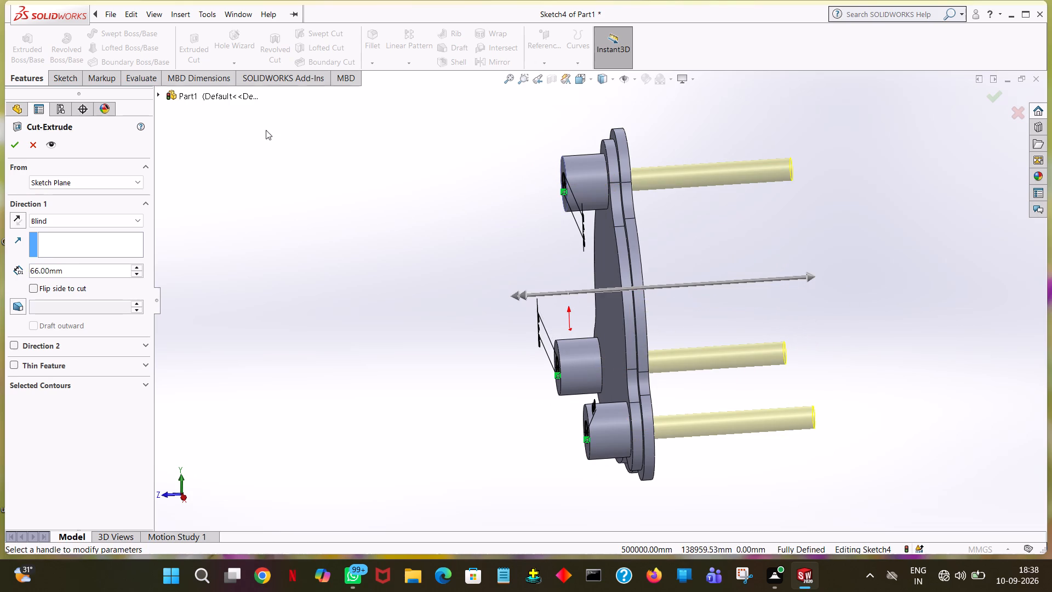
{"action": "left_click", "coordinate": [9, 145]}
{"action": "left_click", "coordinate": [381, 171]}
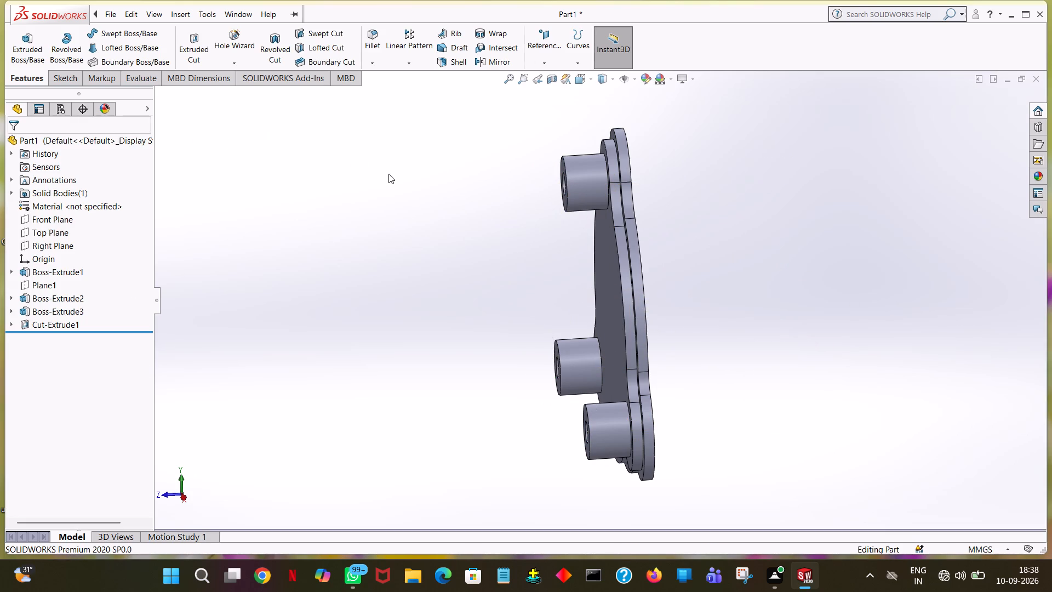
{"action": "middle_click_drag", "start_coordinate": [388, 174], "coordinate": [483, 172]}
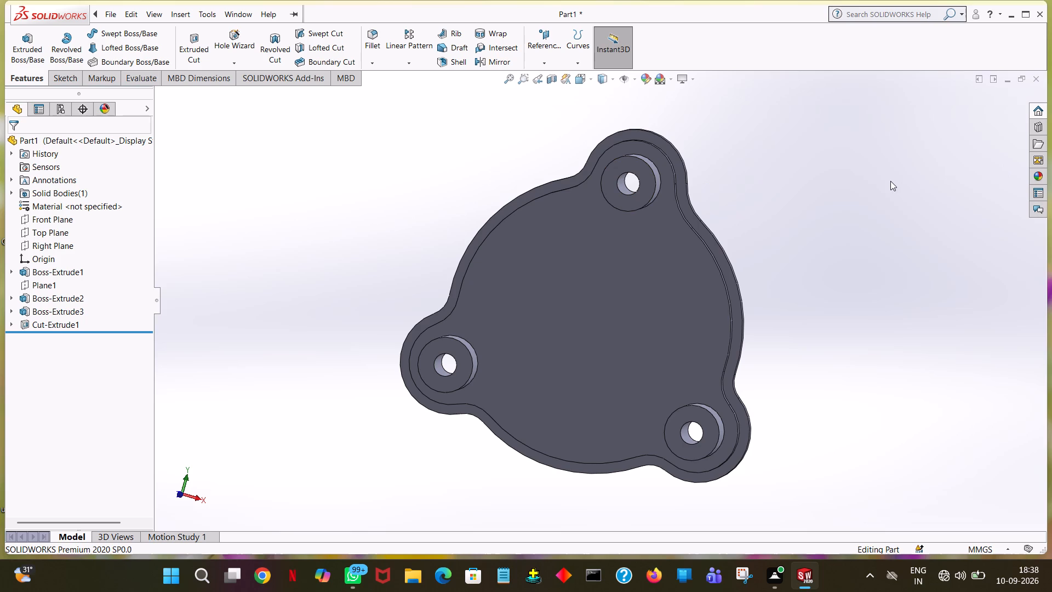
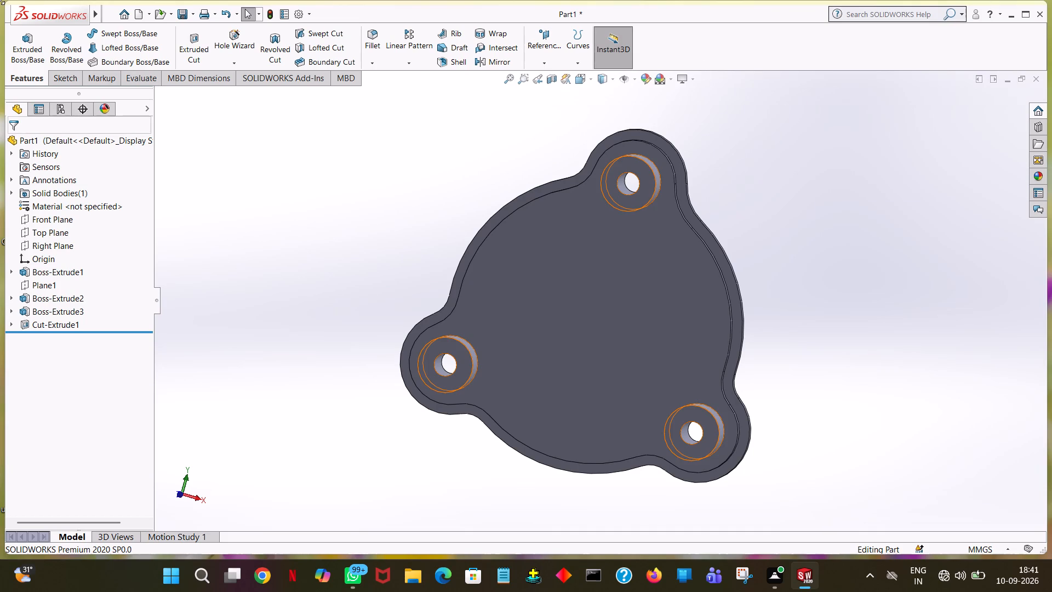
Examine the flange from the front, back and side to check the three holes through the standoffs and plate.
{"action": "middle_click_drag", "start_coordinate": [849, 373], "coordinate": [835, 373]}
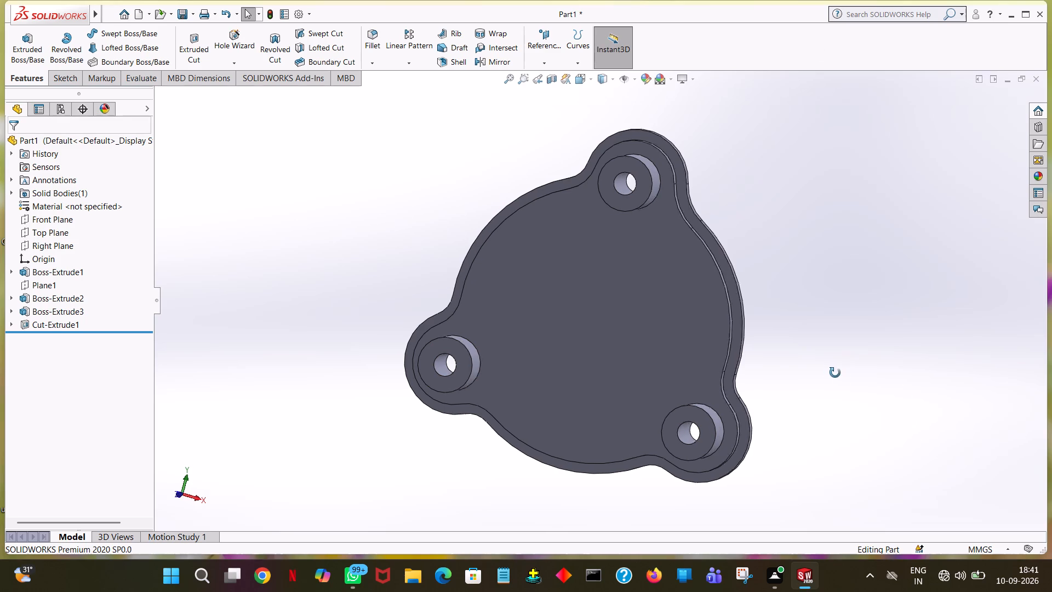
{"action": "middle_click_drag", "start_coordinate": [835, 373], "coordinate": [635, 350]}
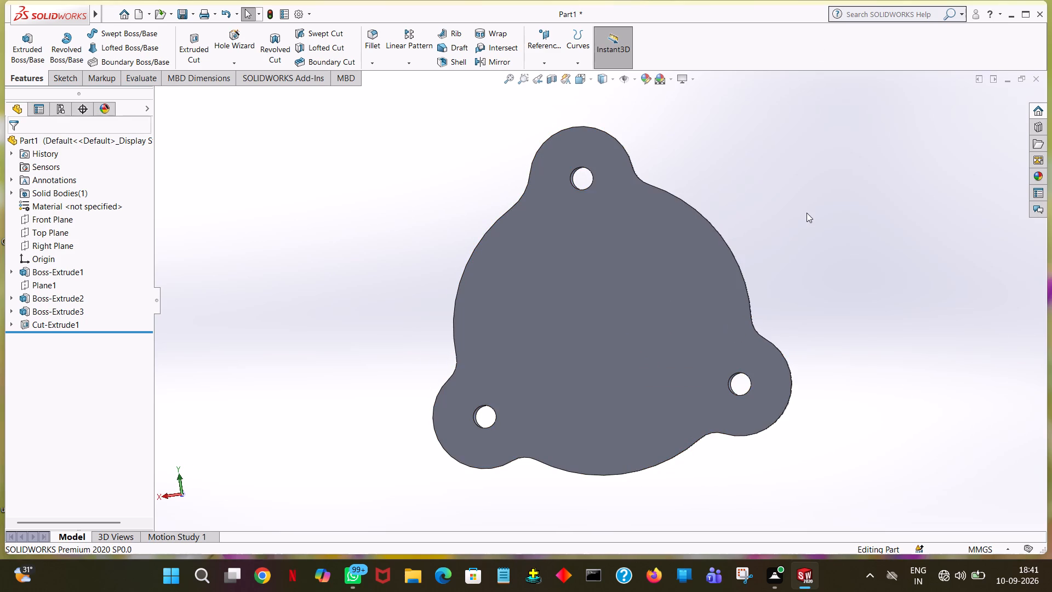
{"action": "middle_click_drag", "start_coordinate": [807, 212], "coordinate": [1032, 209]}
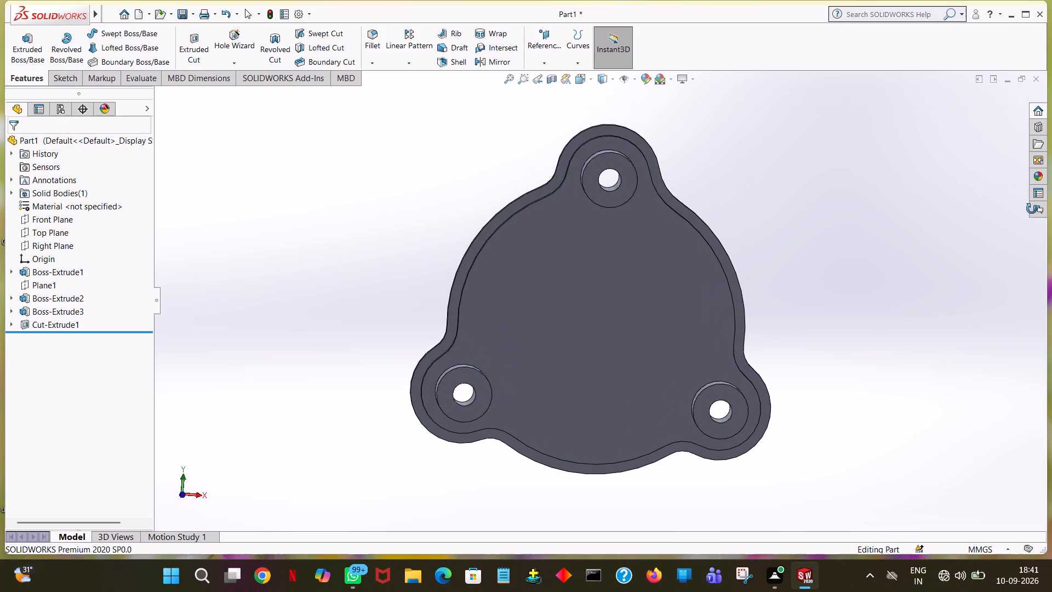
{"action": "middle_click_drag", "start_coordinate": [1032, 209], "coordinate": [972, 183]}
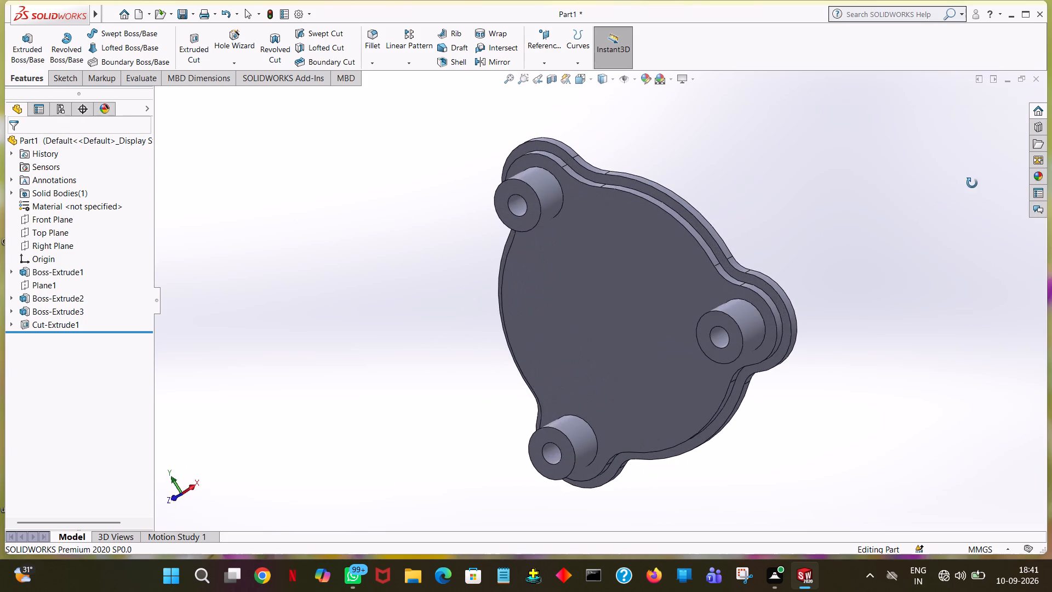
{"action": "middle_click_drag", "start_coordinate": [972, 183], "coordinate": [540, 191]}
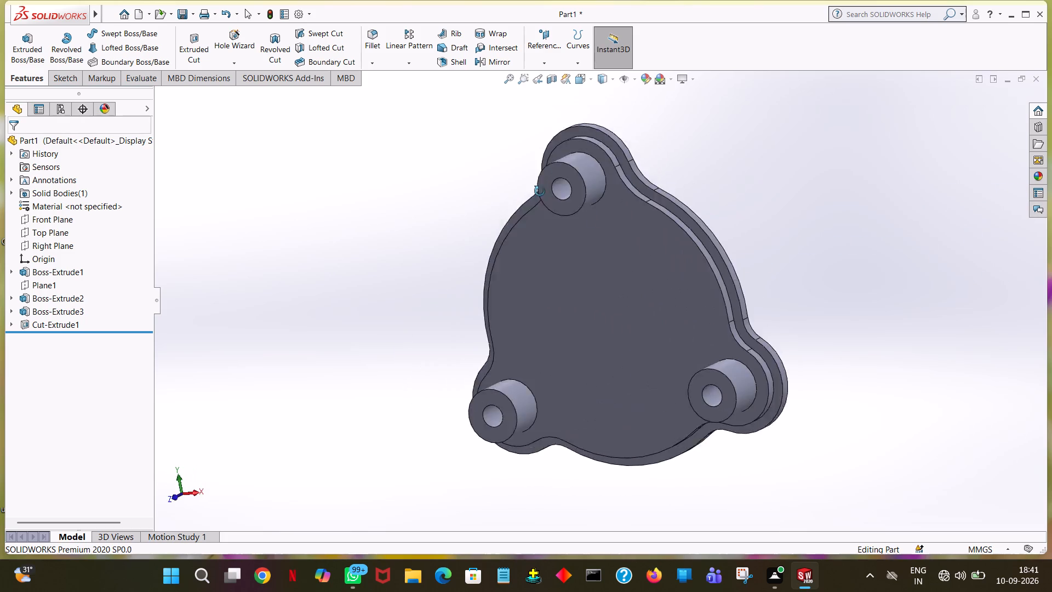
{"action": "middle_click_drag", "start_coordinate": [540, 191], "coordinate": [565, 209]}
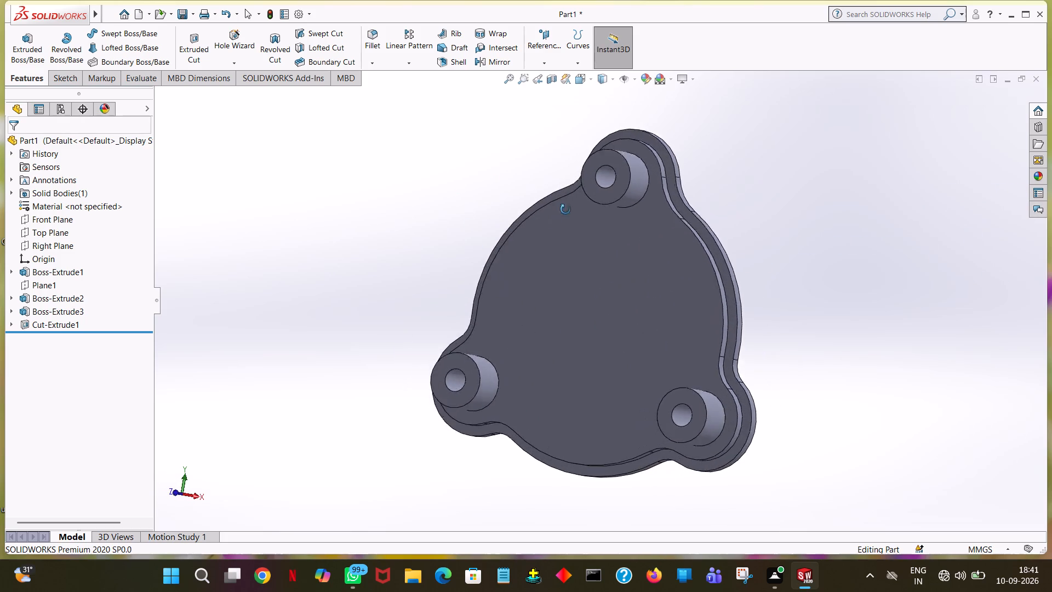
{"action": "middle_click_drag", "start_coordinate": [565, 209], "coordinate": [727, 245]}
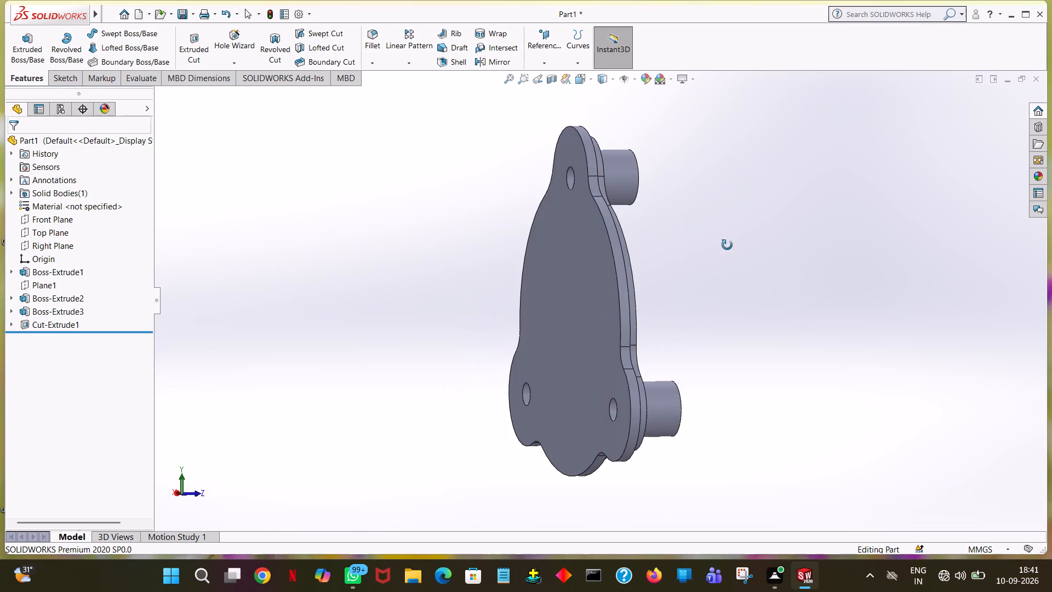
{"action": "middle_click_drag", "start_coordinate": [727, 245], "coordinate": [728, 245]}
{"action": "middle_click_drag", "start_coordinate": [723, 191], "coordinate": [723, 195]}
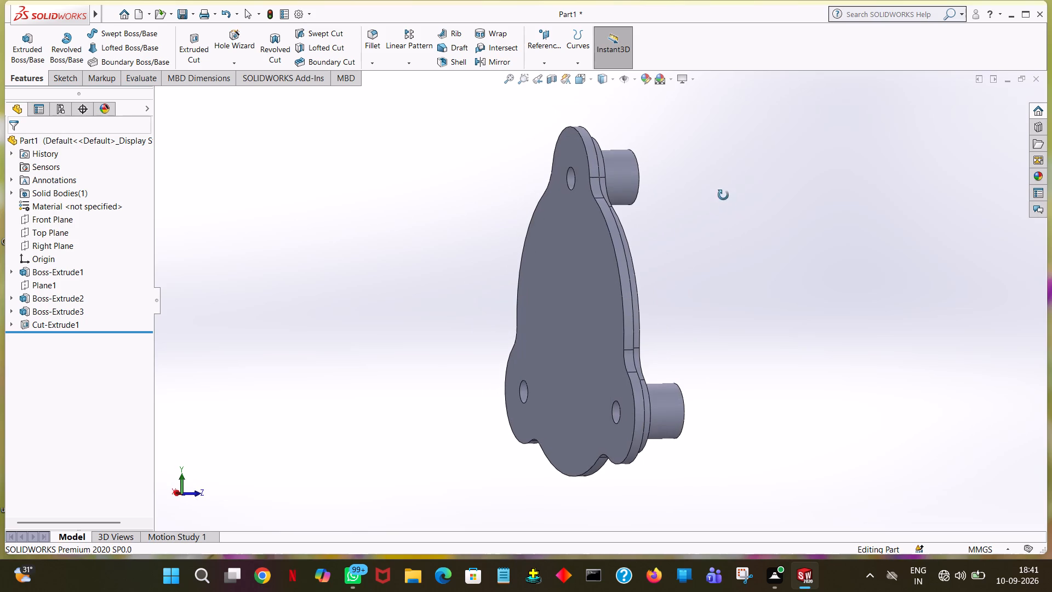
{"action": "middle_click_drag", "start_coordinate": [723, 195], "coordinate": [872, 197]}
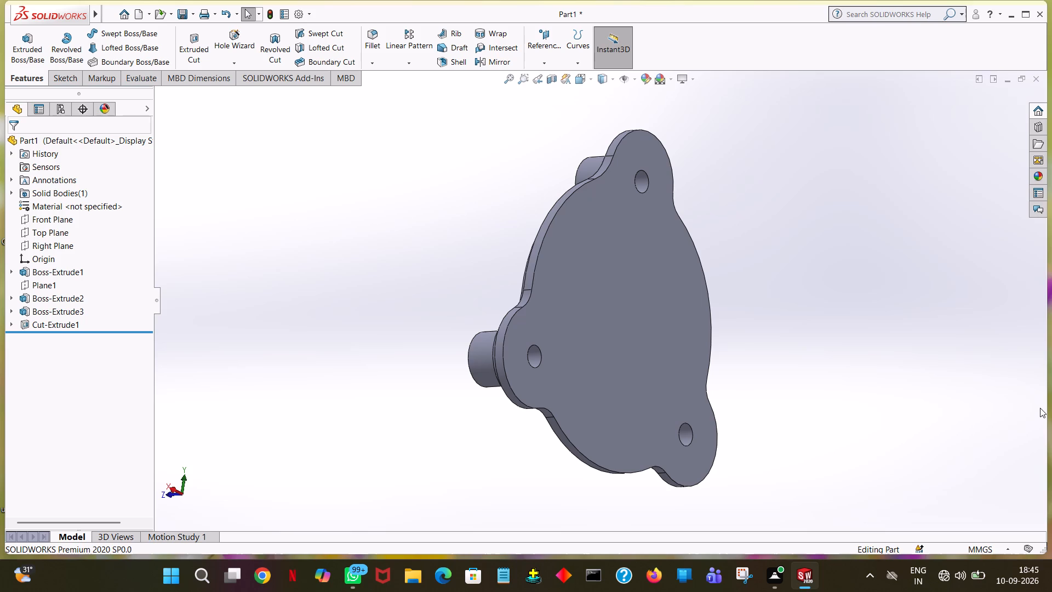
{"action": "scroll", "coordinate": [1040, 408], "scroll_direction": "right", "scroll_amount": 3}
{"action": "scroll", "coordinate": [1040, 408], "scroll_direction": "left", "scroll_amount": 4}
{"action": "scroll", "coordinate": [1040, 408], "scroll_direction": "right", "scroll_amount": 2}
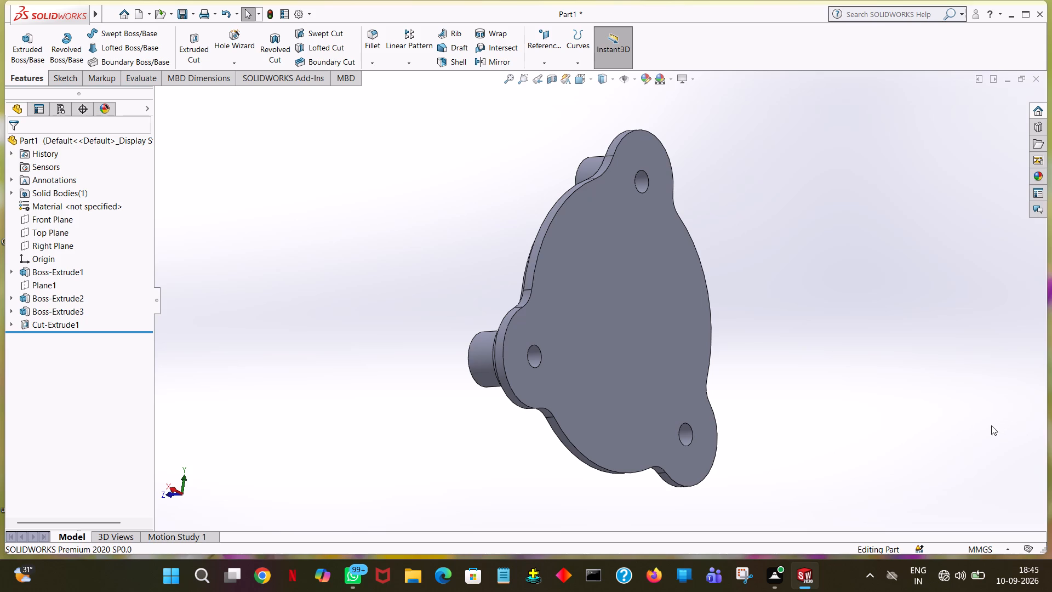
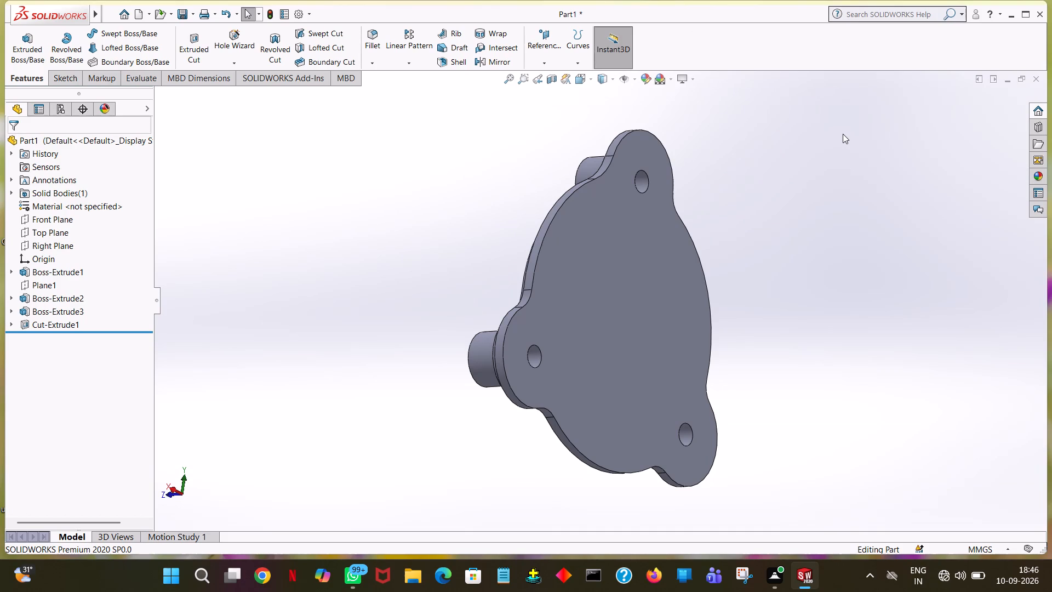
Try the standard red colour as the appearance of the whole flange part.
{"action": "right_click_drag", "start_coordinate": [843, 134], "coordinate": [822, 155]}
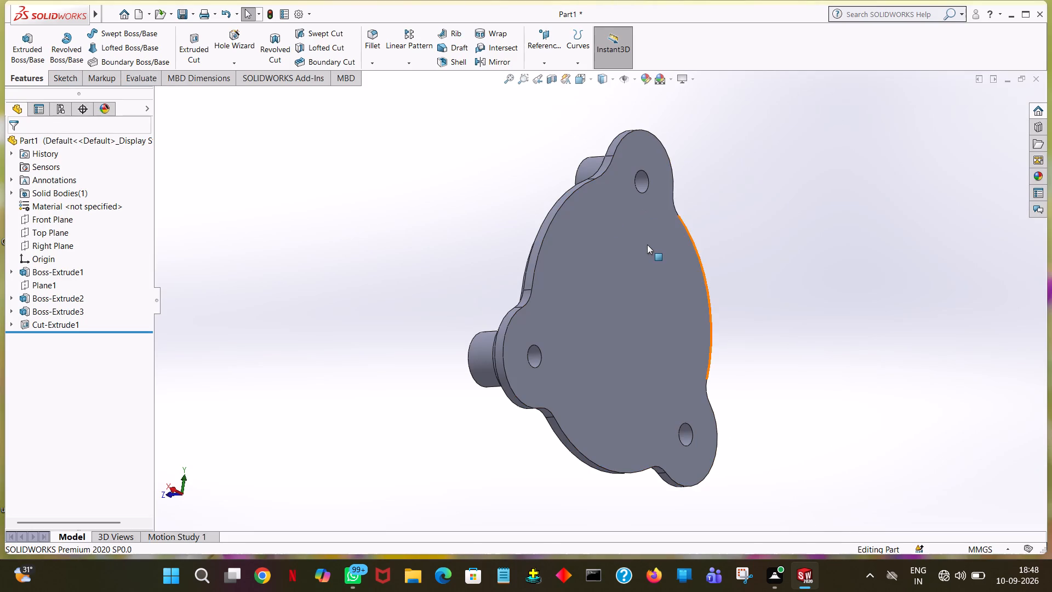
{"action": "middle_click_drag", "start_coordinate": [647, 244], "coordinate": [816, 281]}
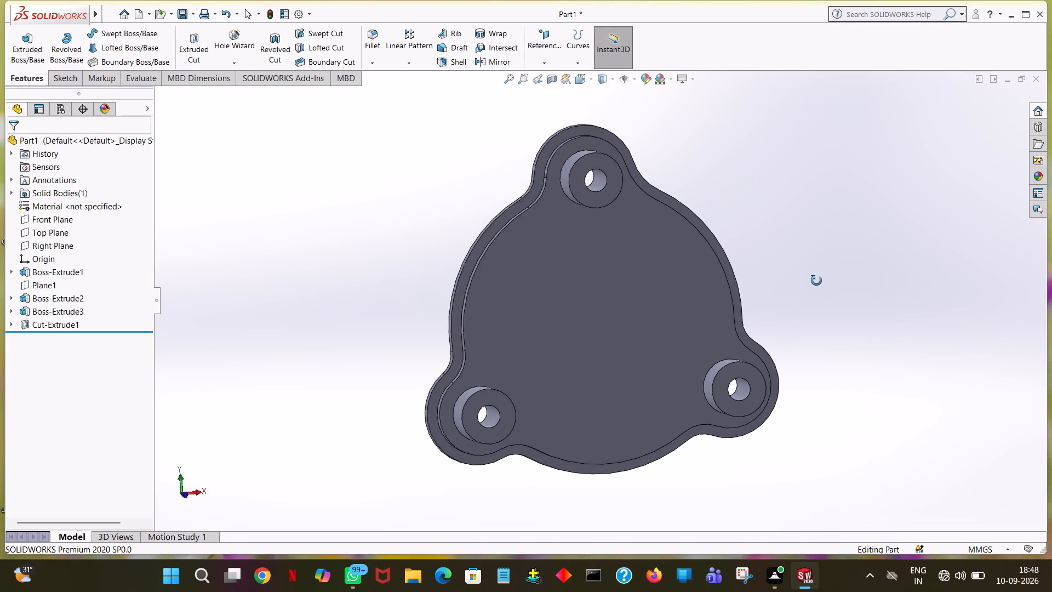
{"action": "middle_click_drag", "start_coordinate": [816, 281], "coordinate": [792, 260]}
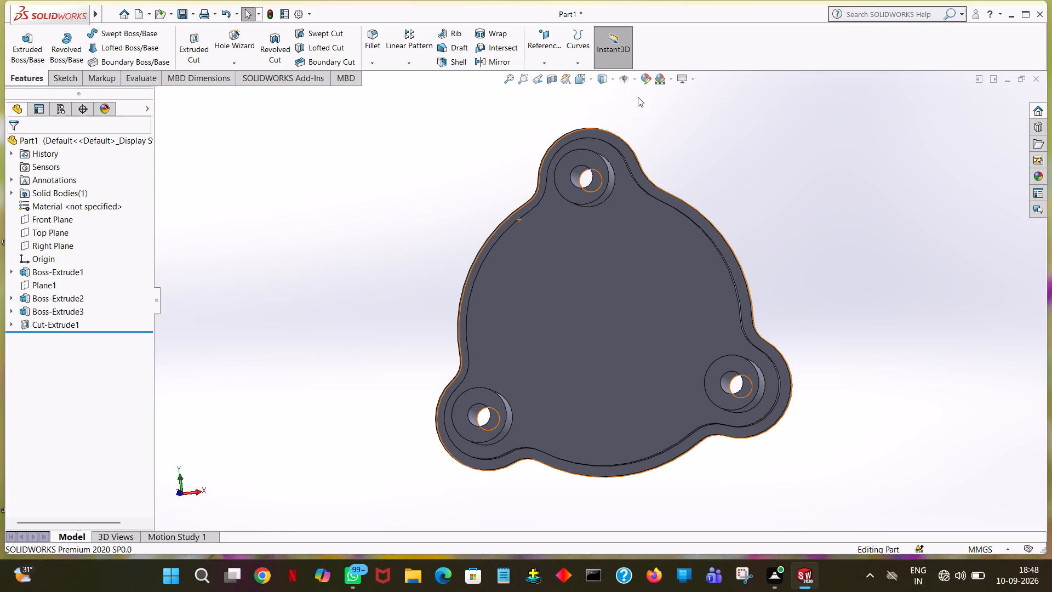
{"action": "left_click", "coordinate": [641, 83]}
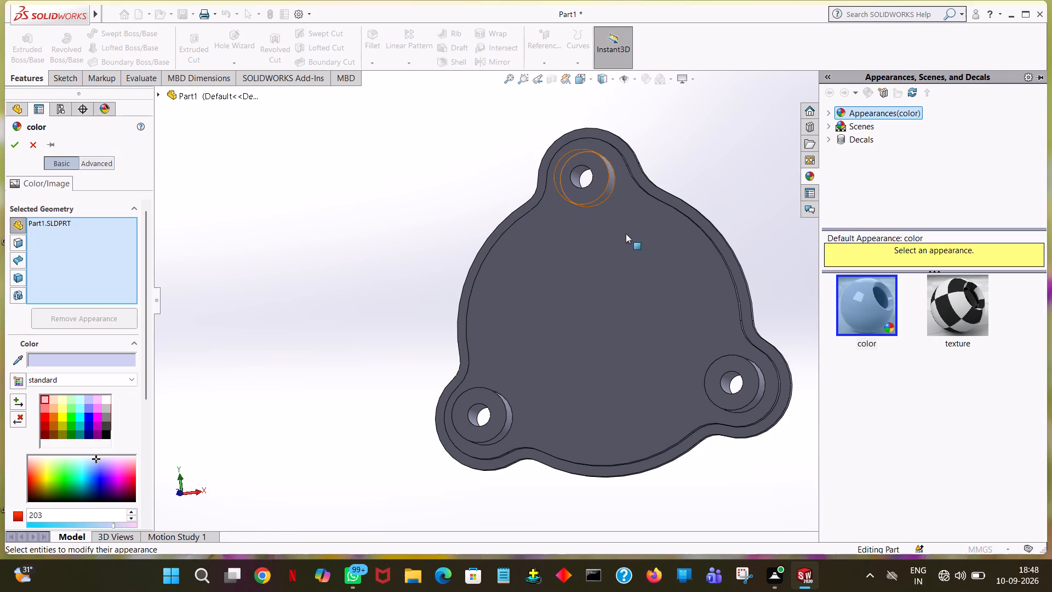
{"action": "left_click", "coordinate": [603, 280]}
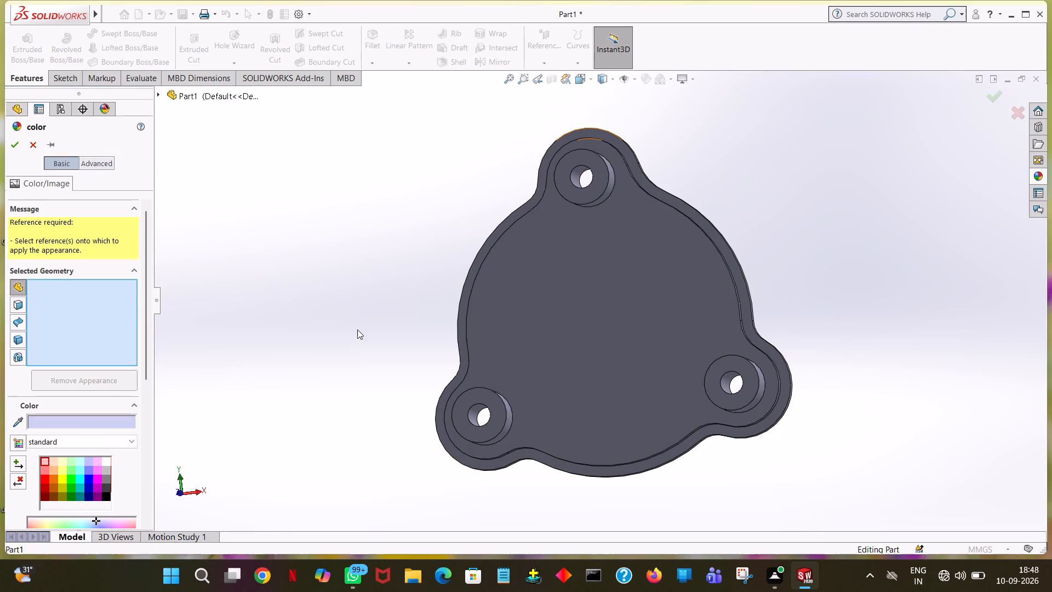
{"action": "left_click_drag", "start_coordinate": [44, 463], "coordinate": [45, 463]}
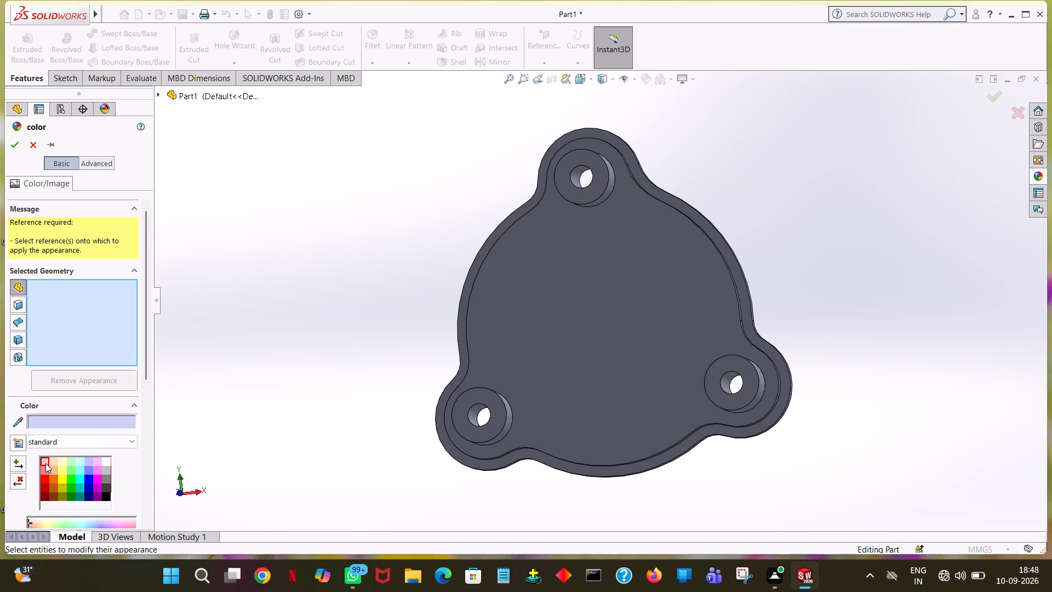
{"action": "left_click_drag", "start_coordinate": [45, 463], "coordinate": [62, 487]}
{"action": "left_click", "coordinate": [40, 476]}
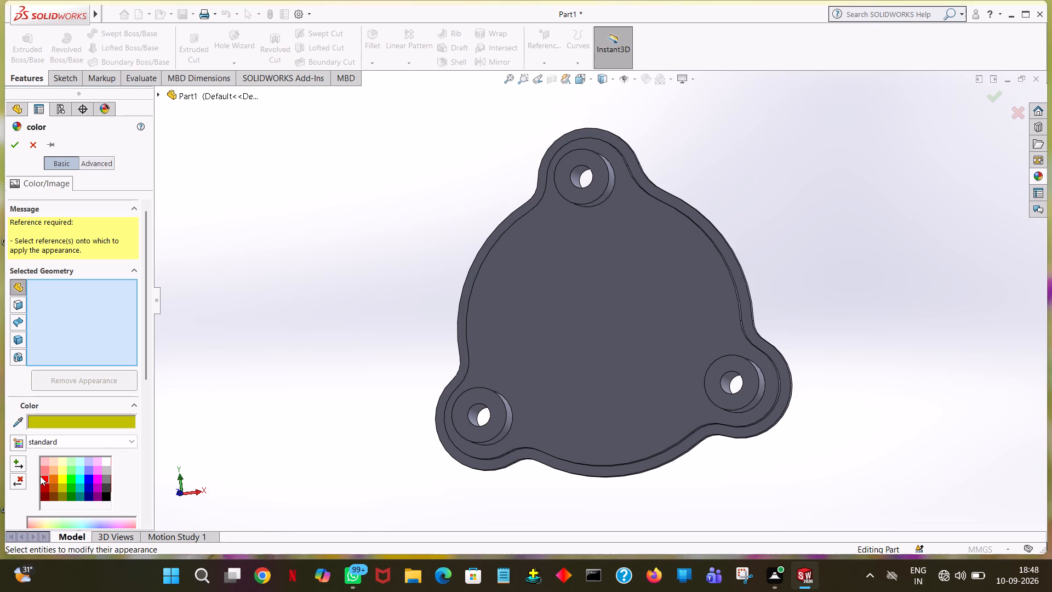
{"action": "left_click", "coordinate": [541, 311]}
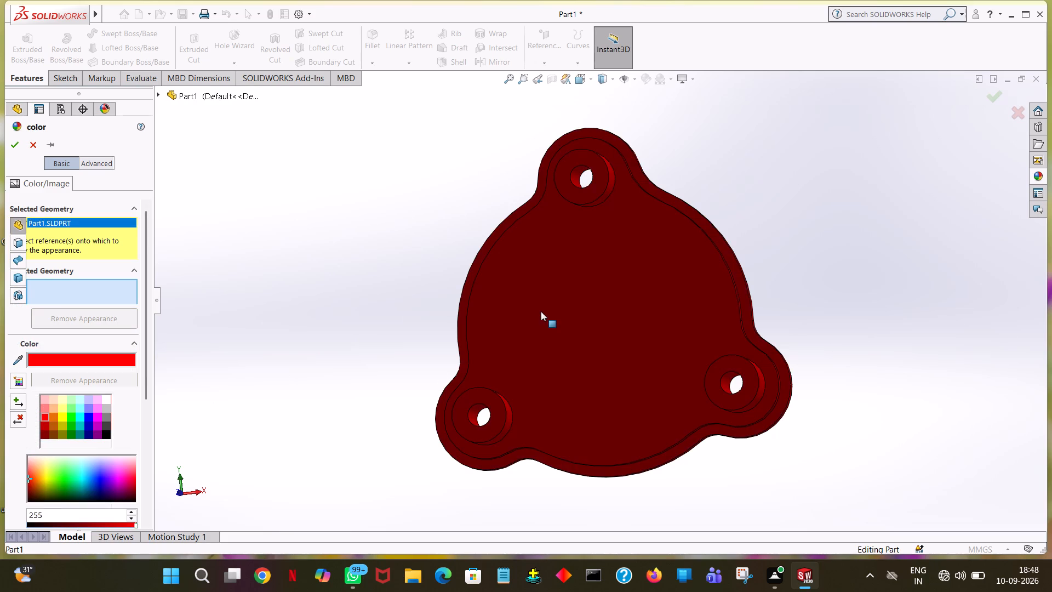
Examine the red appearance on the flange's standoff side, edge and flat back face.
{"action": "middle_click_drag", "start_coordinate": [993, 244], "coordinate": [883, 206]}
{"action": "middle_click_drag", "start_coordinate": [850, 225], "coordinate": [855, 237]}
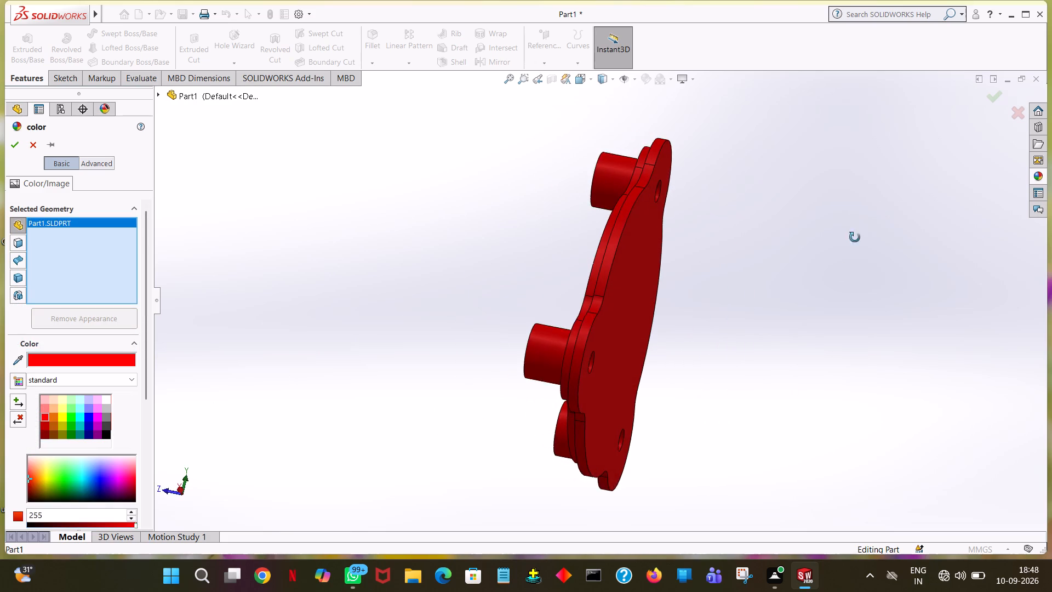
{"action": "middle_click_drag", "start_coordinate": [855, 237], "coordinate": [873, 287]}
{"action": "middle_click", "coordinate": [873, 287]}
{"action": "middle_click", "coordinate": [859, 221]}
{"action": "middle_click_drag", "start_coordinate": [833, 218], "coordinate": [714, 174]}
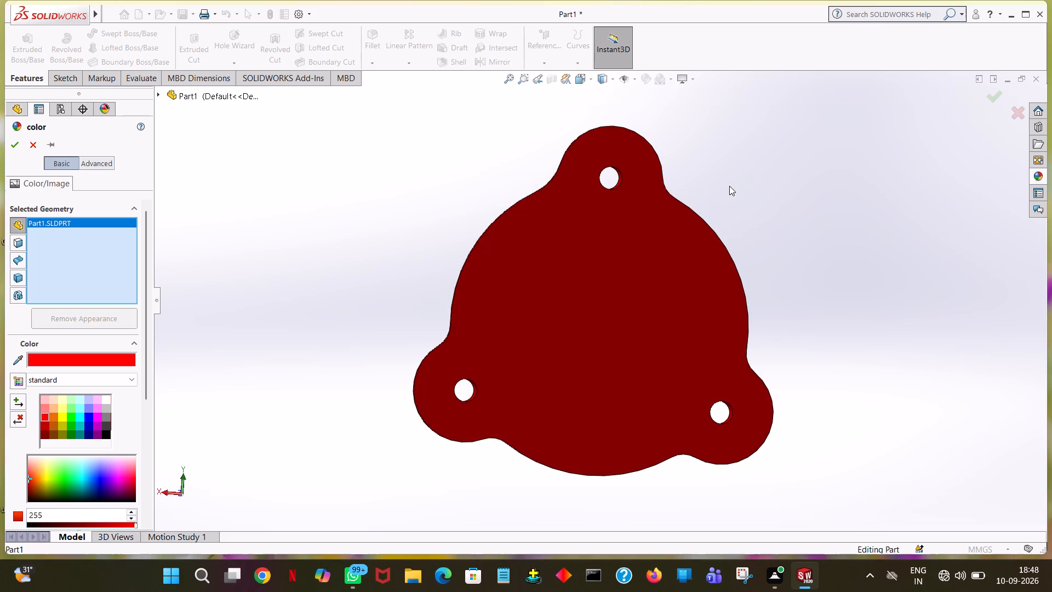
{"action": "middle_click", "coordinate": [729, 186]}
{"action": "left_click", "coordinate": [568, 299]}
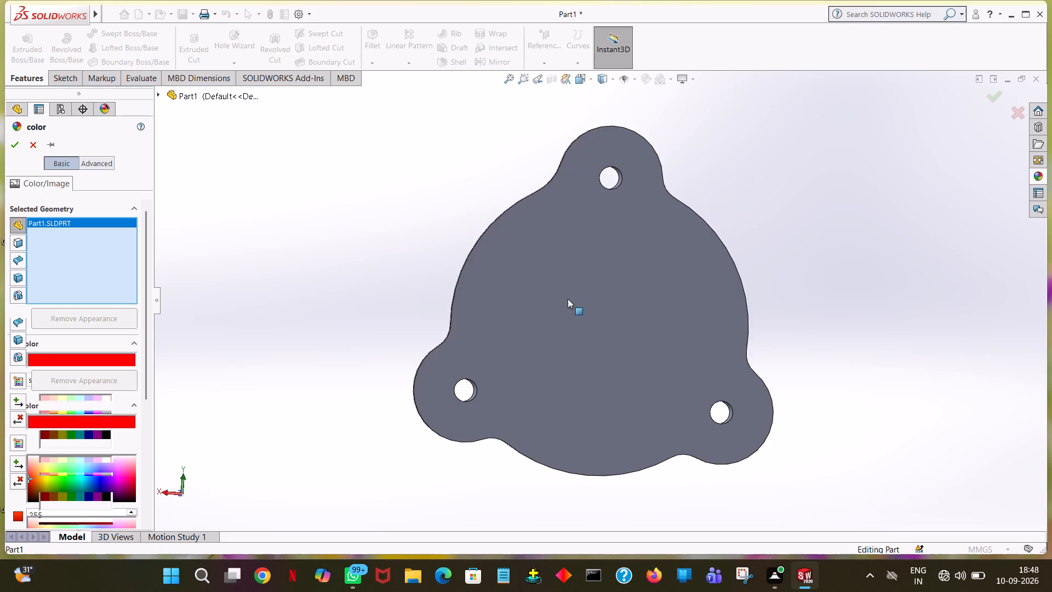
{"action": "left_click", "coordinate": [654, 275]}
{"action": "middle_click_drag", "start_coordinate": [664, 260], "coordinate": [706, 276]}
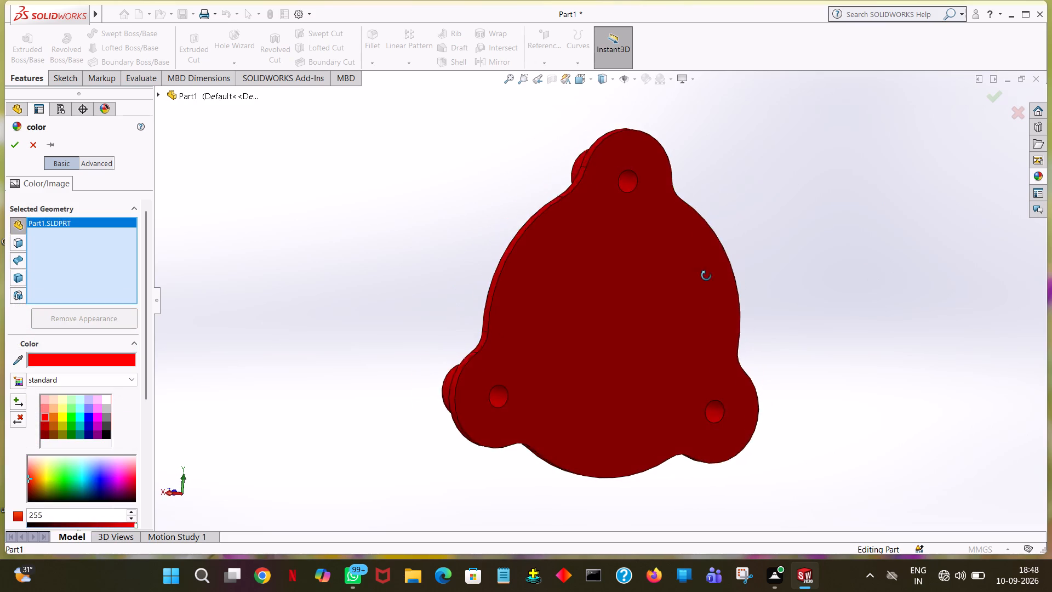
{"action": "middle_click_drag", "start_coordinate": [706, 276], "coordinate": [729, 279]}
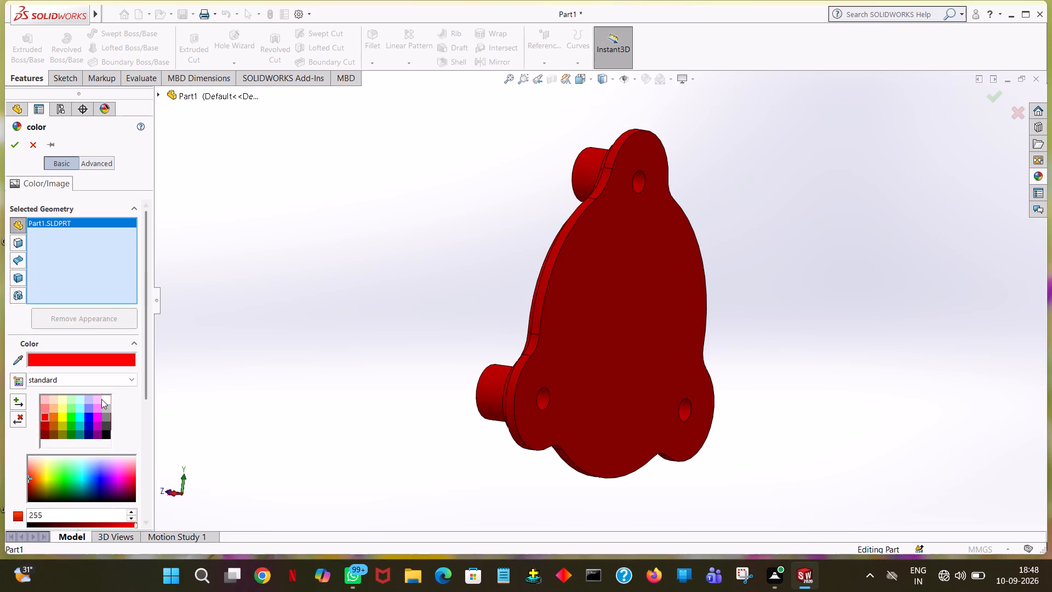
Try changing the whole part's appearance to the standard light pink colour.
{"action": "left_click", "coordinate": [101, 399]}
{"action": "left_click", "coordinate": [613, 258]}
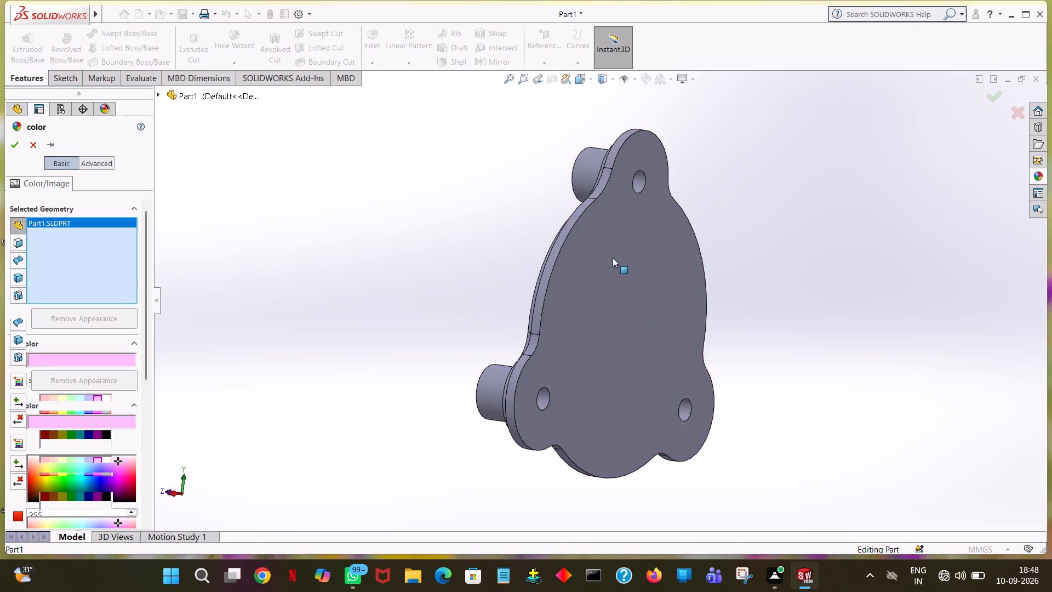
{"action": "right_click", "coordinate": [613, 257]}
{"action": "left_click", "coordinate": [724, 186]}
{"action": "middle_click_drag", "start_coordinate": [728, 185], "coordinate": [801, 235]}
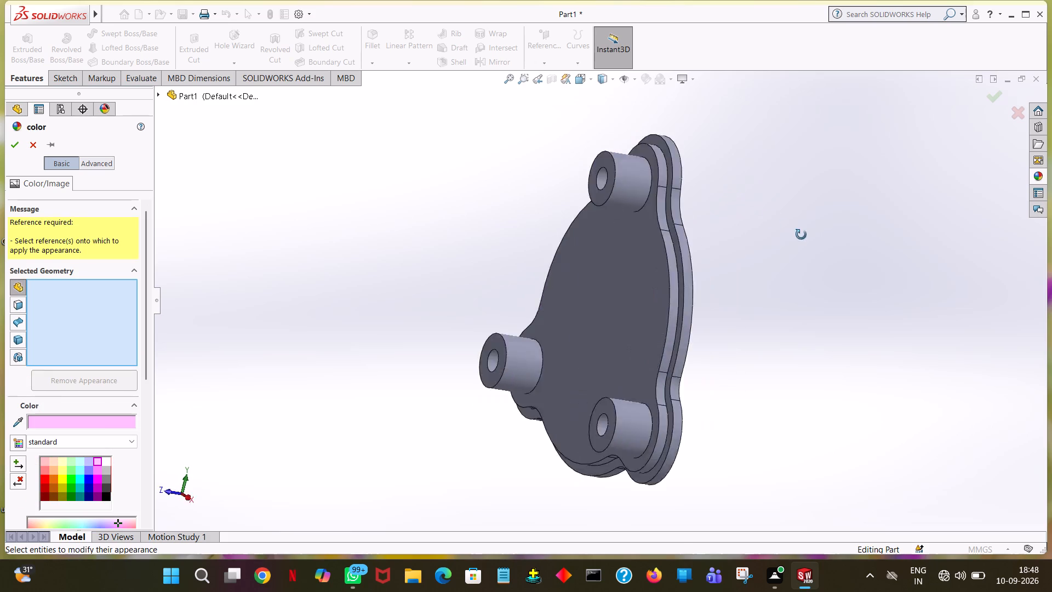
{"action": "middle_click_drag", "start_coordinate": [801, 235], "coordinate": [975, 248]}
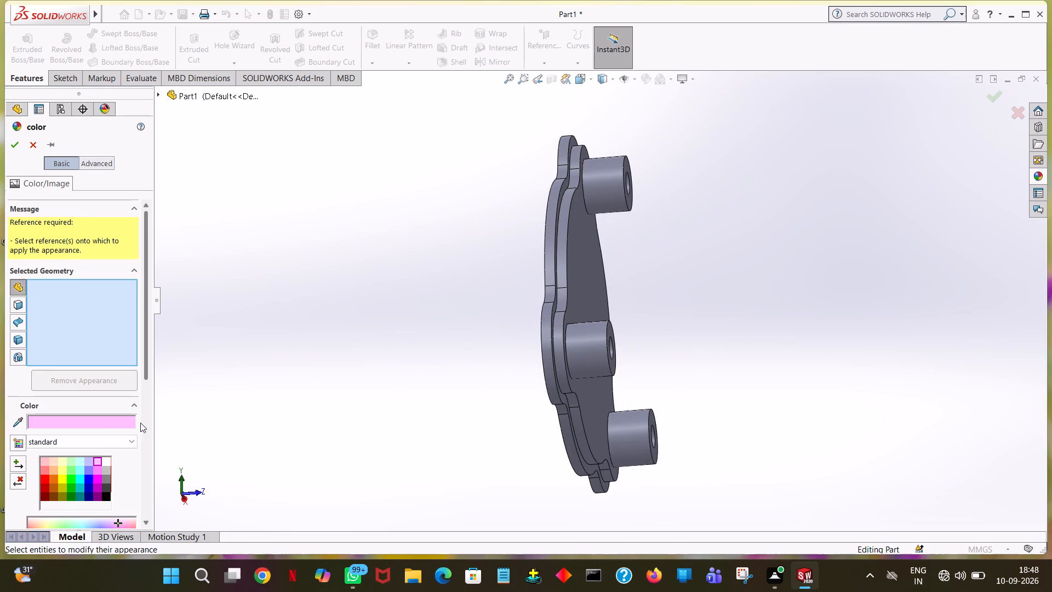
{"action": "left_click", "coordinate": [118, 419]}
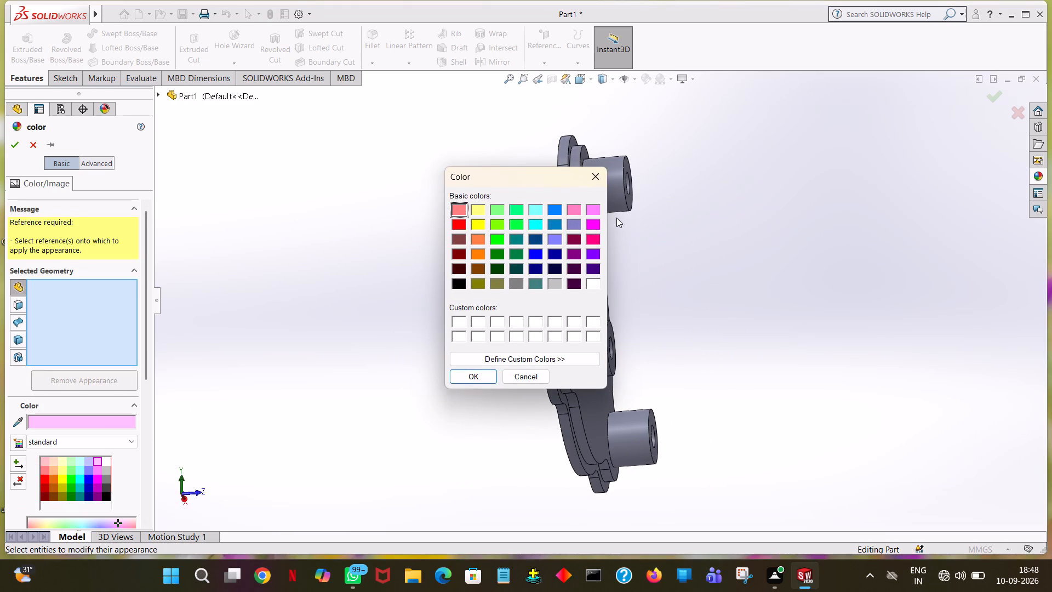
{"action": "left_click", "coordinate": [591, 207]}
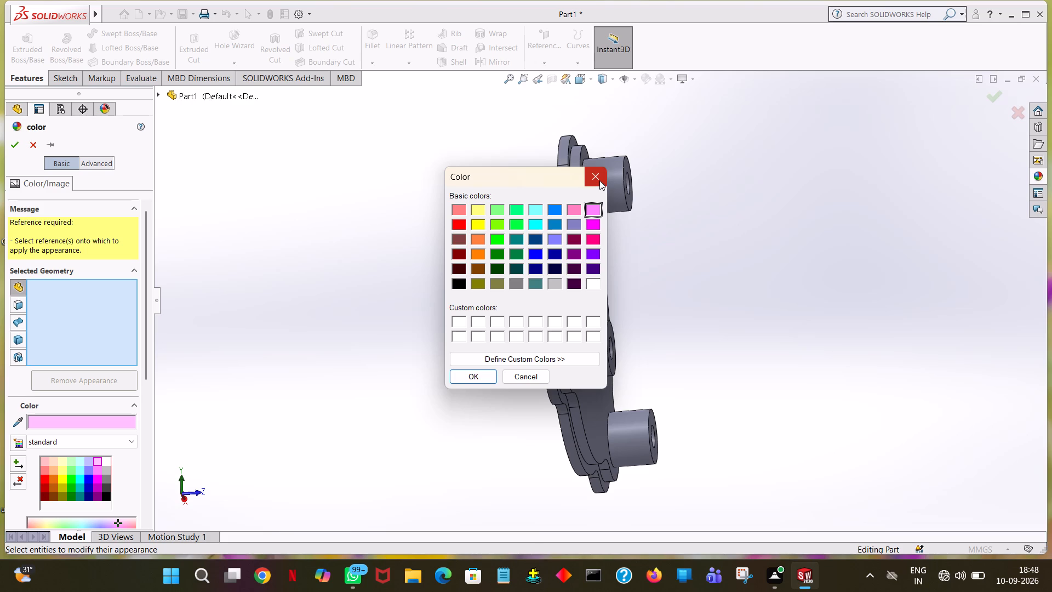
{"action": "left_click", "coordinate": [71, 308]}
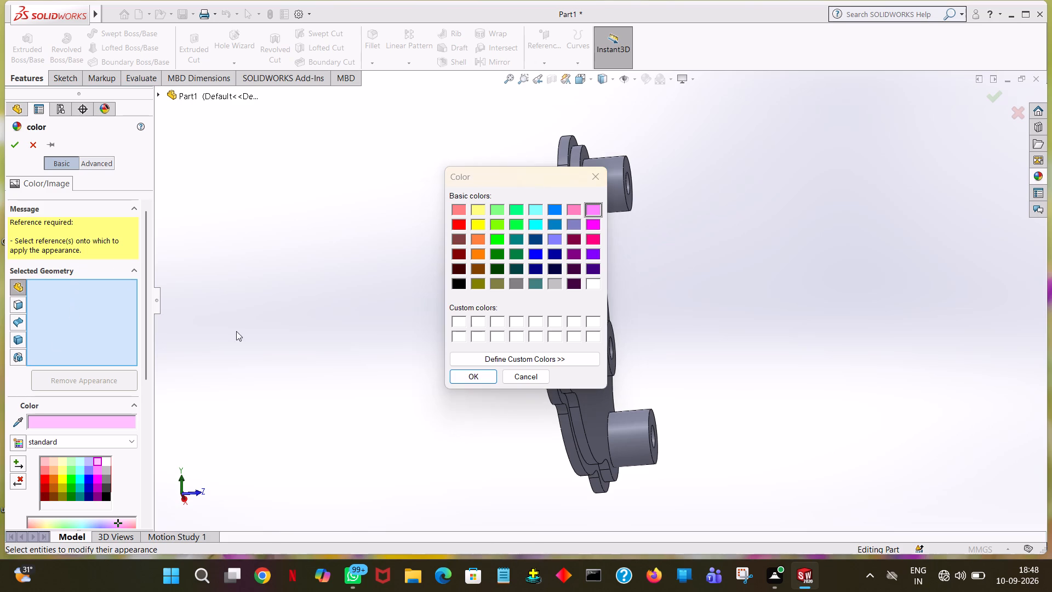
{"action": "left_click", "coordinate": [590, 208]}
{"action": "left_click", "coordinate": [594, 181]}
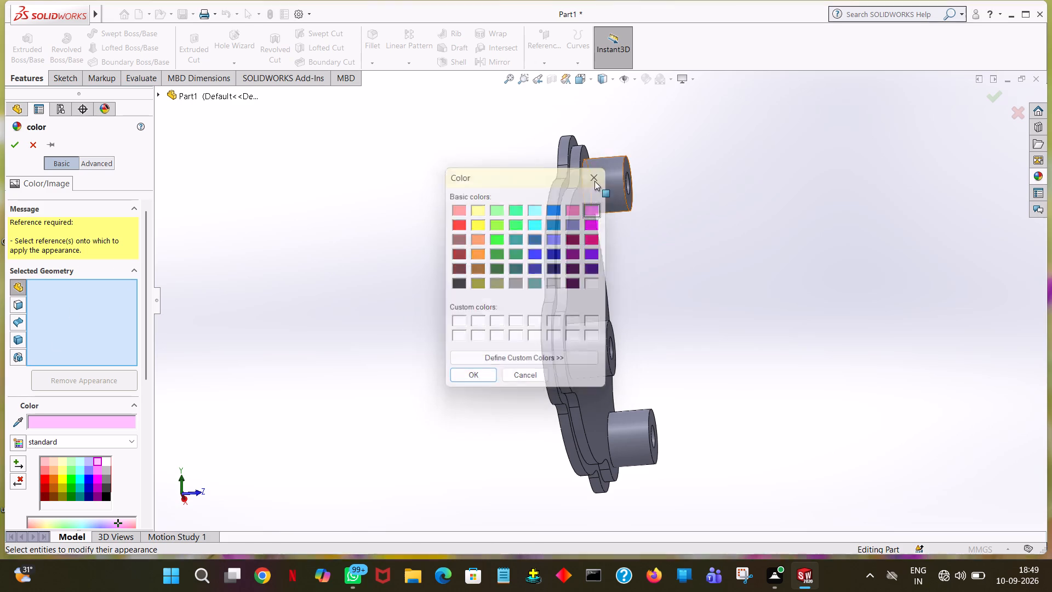
Apply the standard light pink colour as the appearance of the whole flange part.
{"action": "left_click", "coordinate": [671, 276]}
{"action": "middle_click_drag", "start_coordinate": [740, 282], "coordinate": [851, 270]}
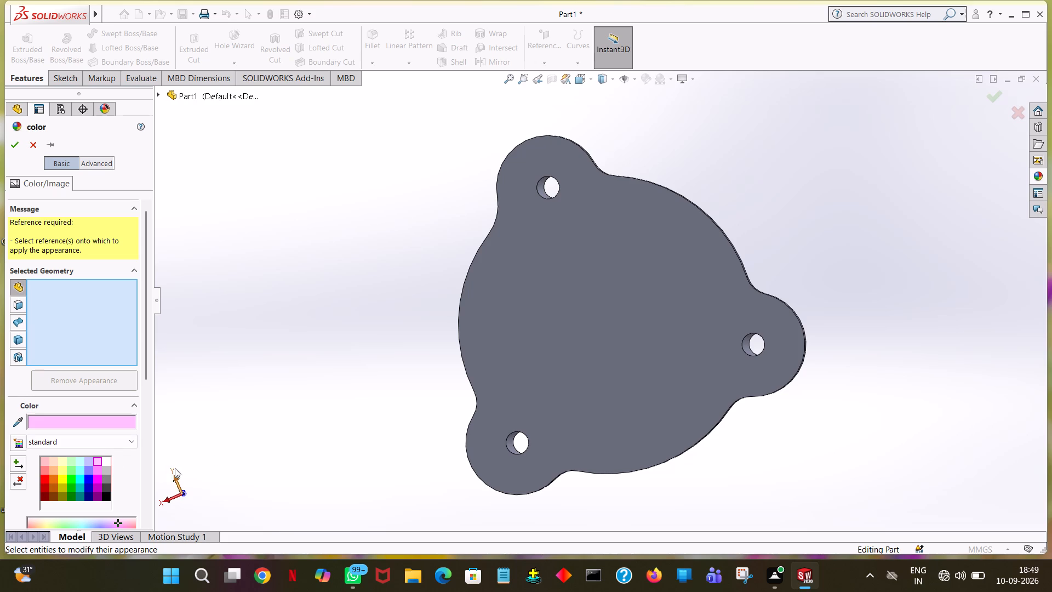
{"action": "left_click", "coordinate": [98, 458]}
{"action": "left_click", "coordinate": [605, 392]}
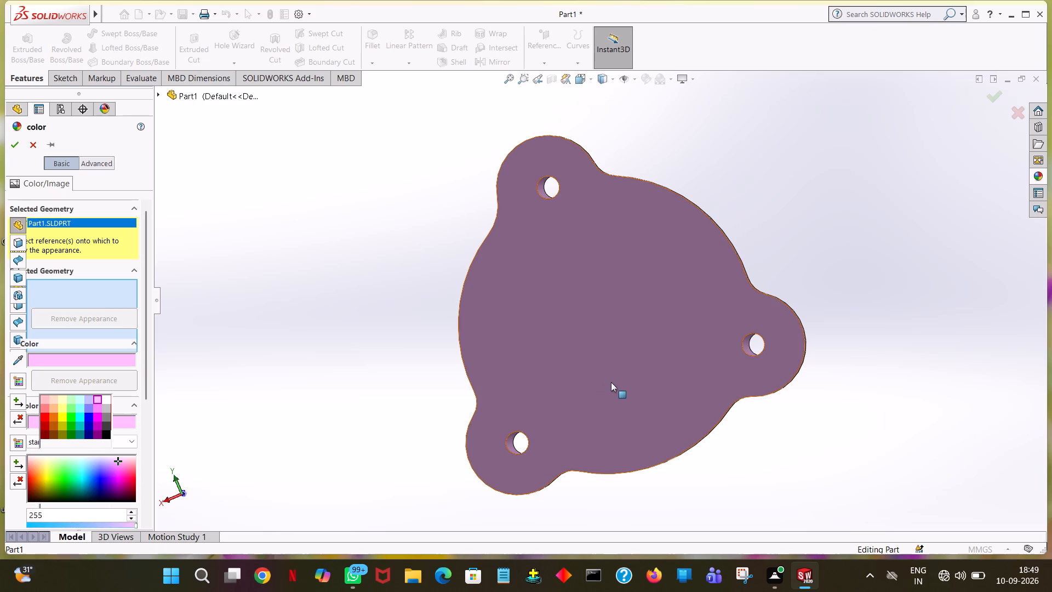
{"action": "left_click", "coordinate": [13, 144]}
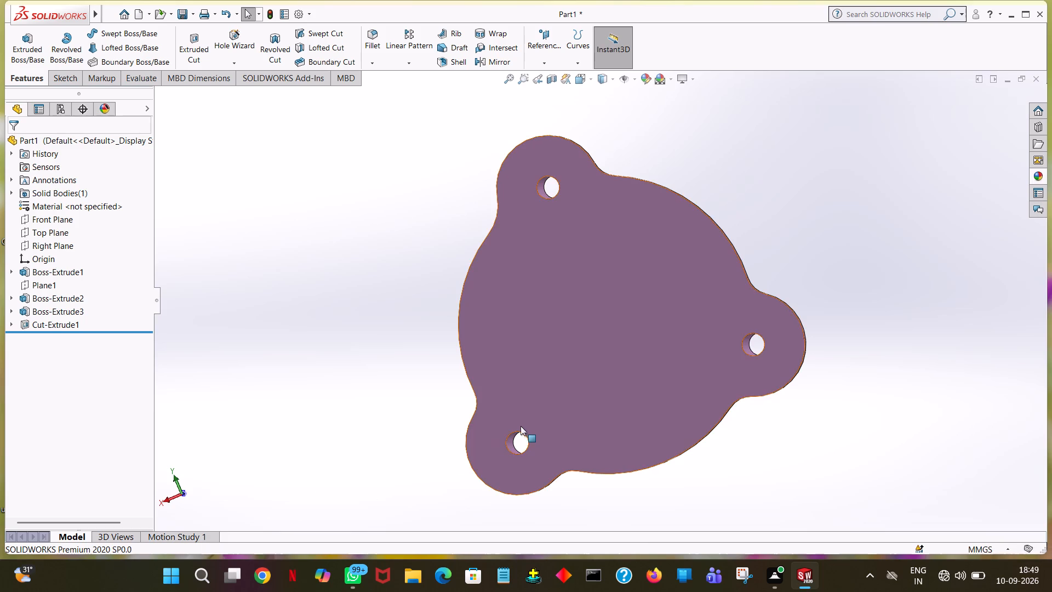
Examine the coloured flange from the front, side and back, checking the raised boss, standoffs and through-holes.
{"action": "middle_click_drag", "start_coordinate": [527, 424], "coordinate": [754, 271]}
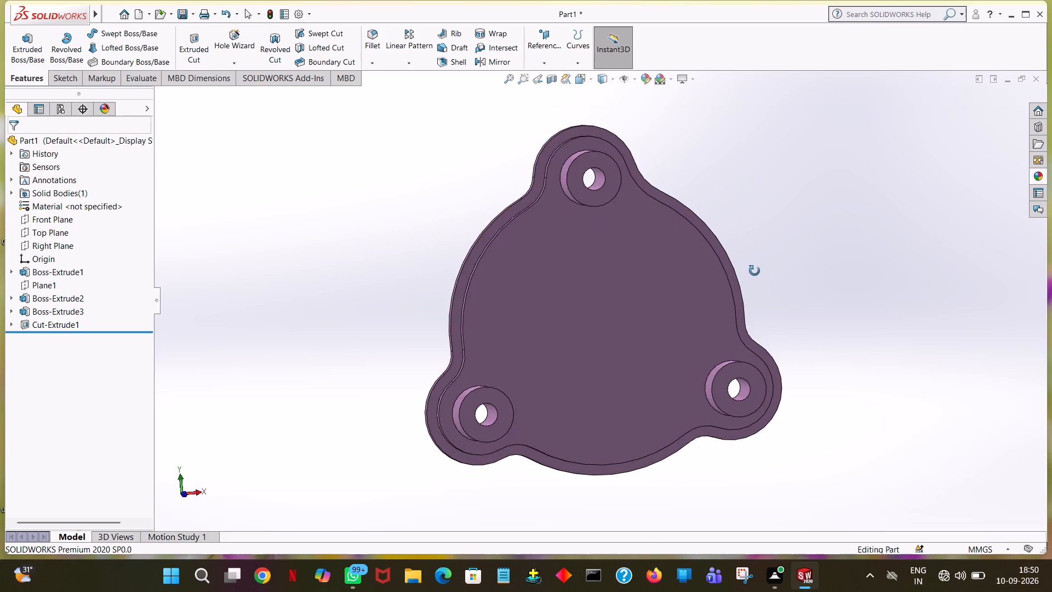
{"action": "middle_click_drag", "start_coordinate": [754, 271], "coordinate": [752, 263]}
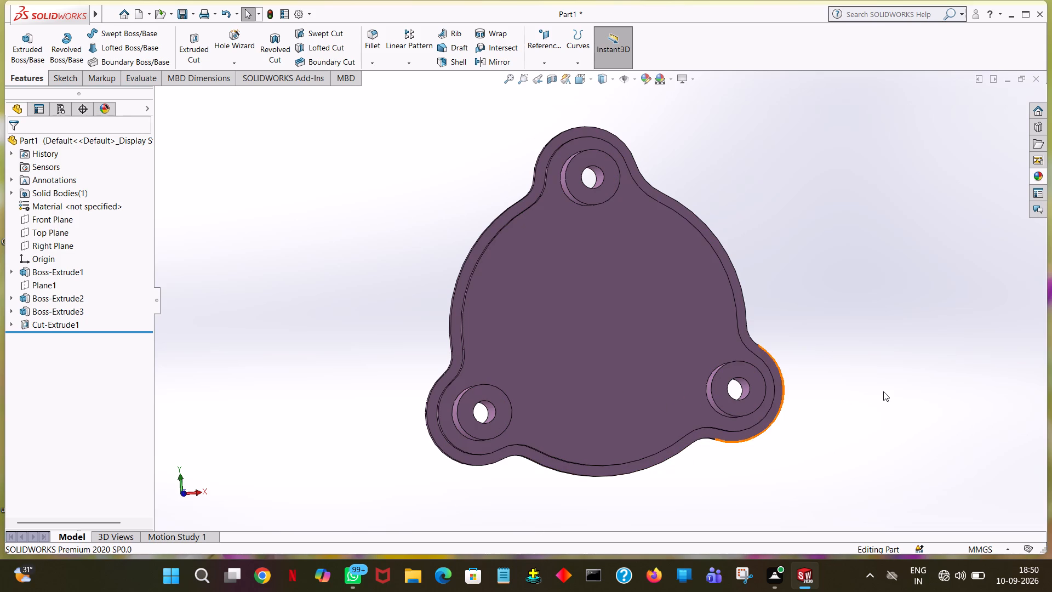
{"action": "middle_click_drag", "start_coordinate": [879, 391], "coordinate": [800, 402]}
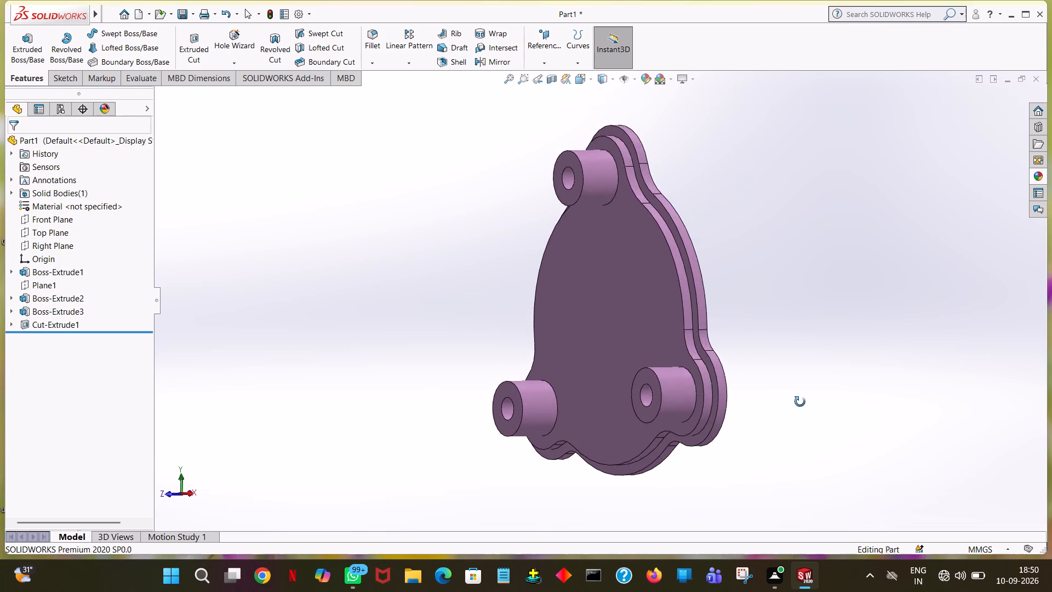
{"action": "middle_click_drag", "start_coordinate": [800, 402], "coordinate": [553, 551]}
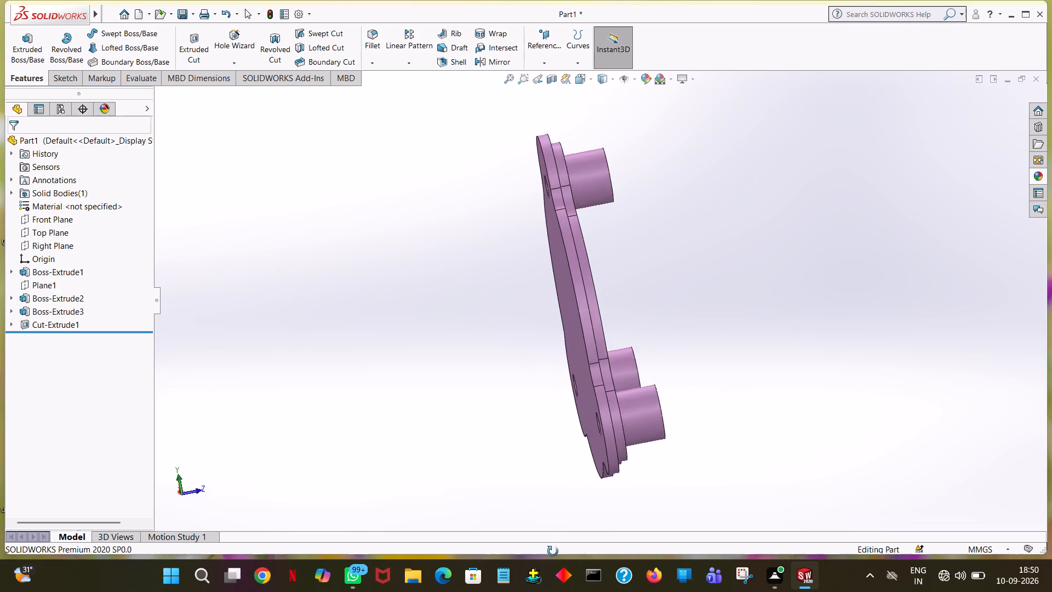
{"action": "middle_click_drag", "start_coordinate": [553, 551], "coordinate": [683, 452]}
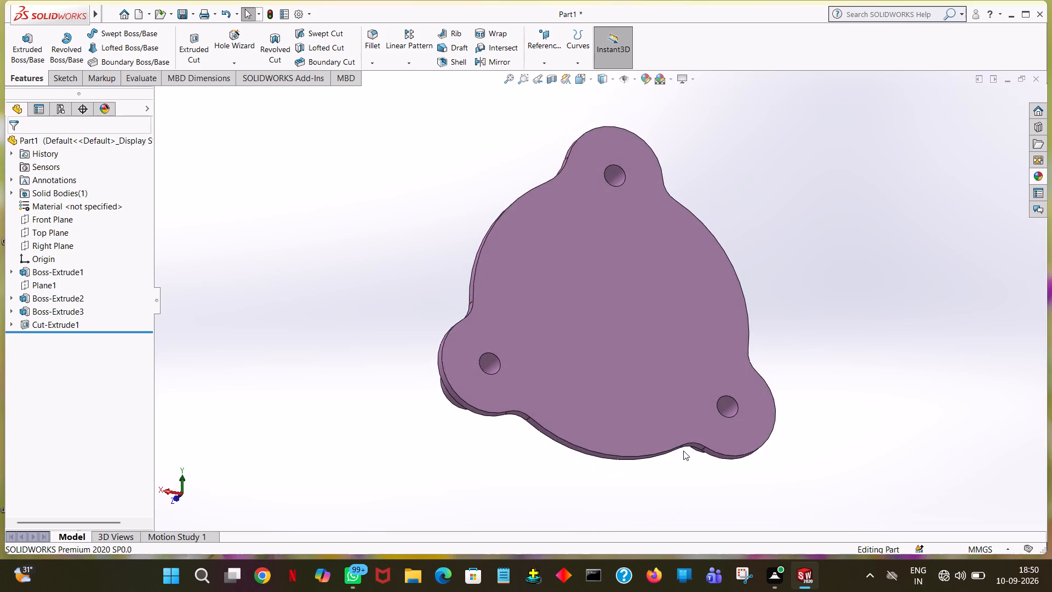
{"action": "middle_click_drag", "start_coordinate": [684, 453], "coordinate": [668, 469]}
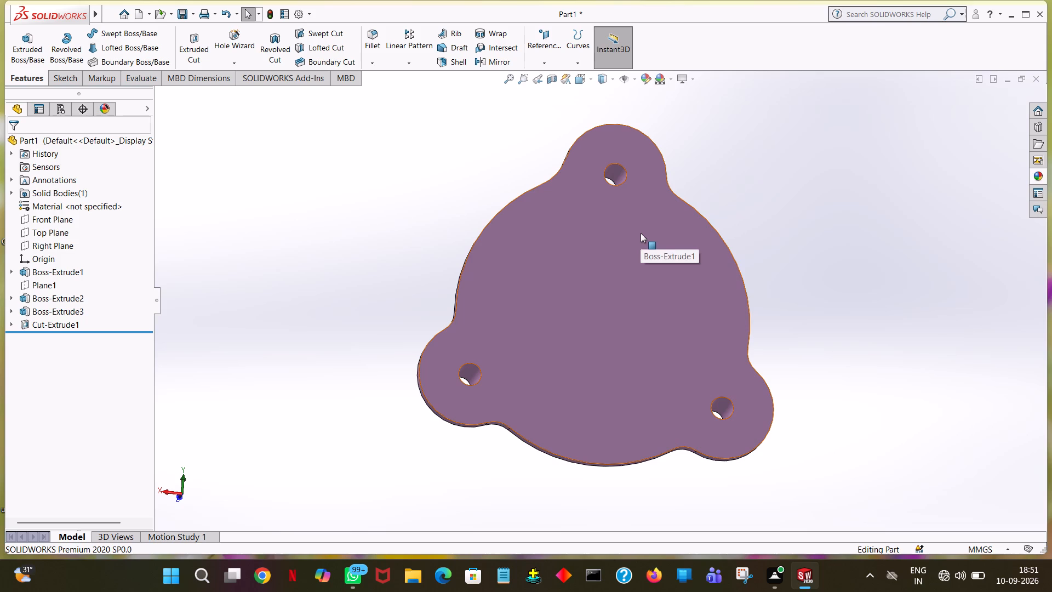
{"action": "middle_click_drag", "start_coordinate": [641, 233], "coordinate": [492, 351]}
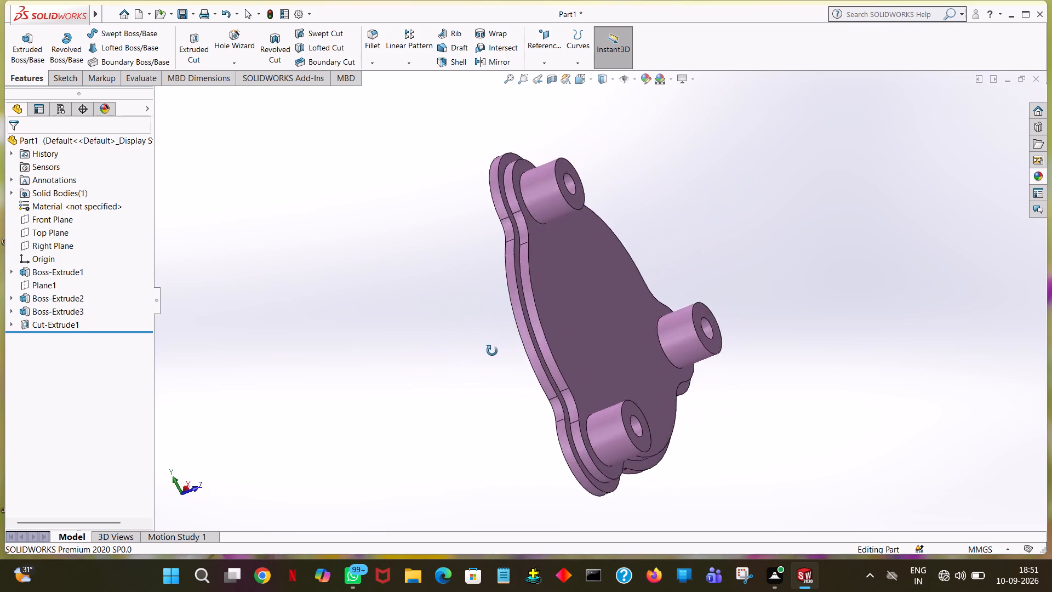
{"action": "middle_click_drag", "start_coordinate": [492, 351], "coordinate": [449, 433]}
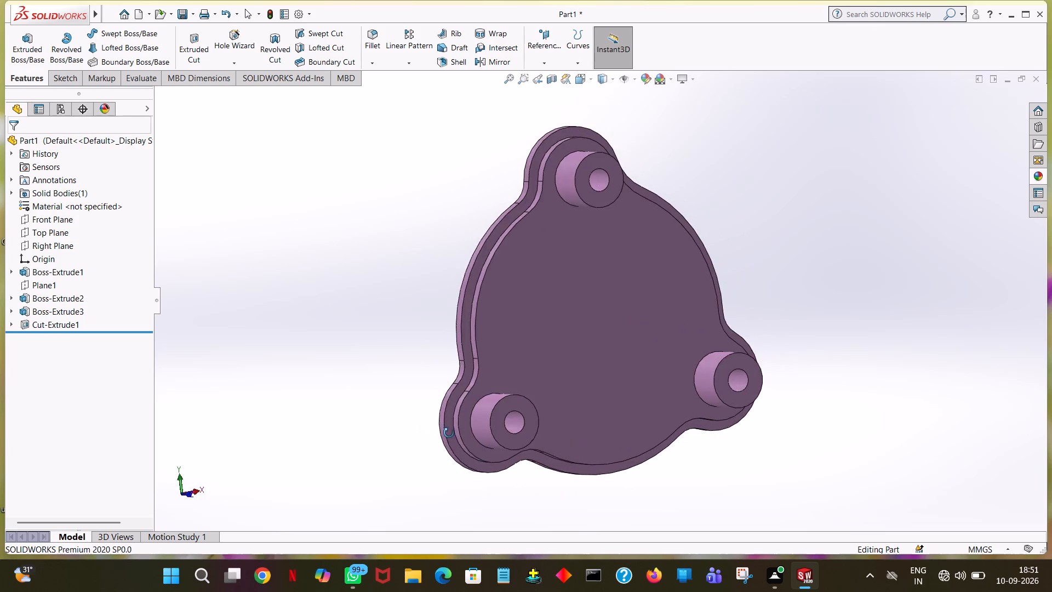
{"action": "middle_click_drag", "start_coordinate": [449, 433], "coordinate": [455, 333]}
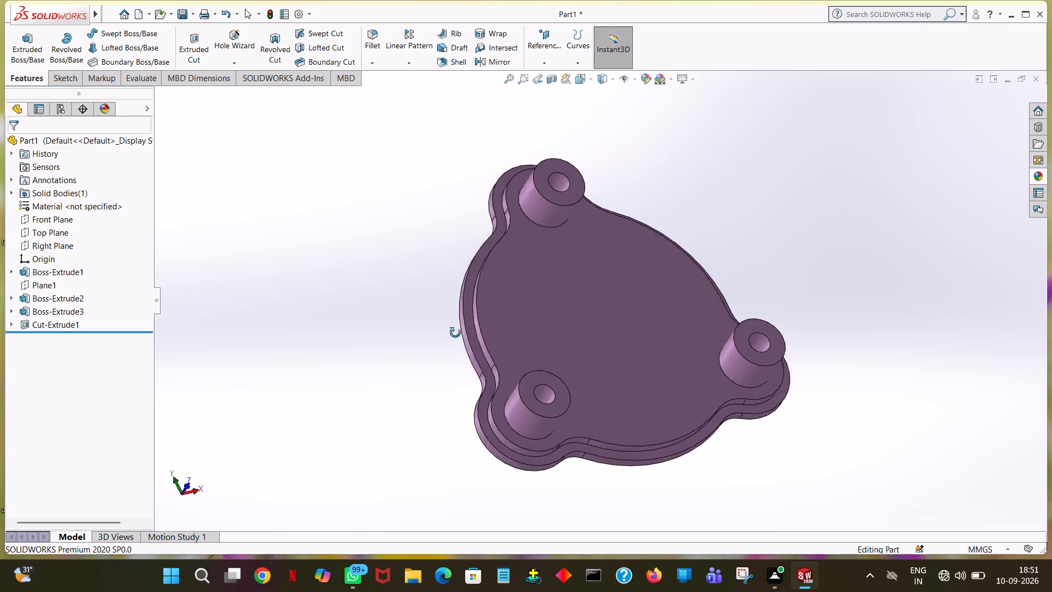
{"action": "middle_click_drag", "start_coordinate": [455, 333], "coordinate": [887, 267]}
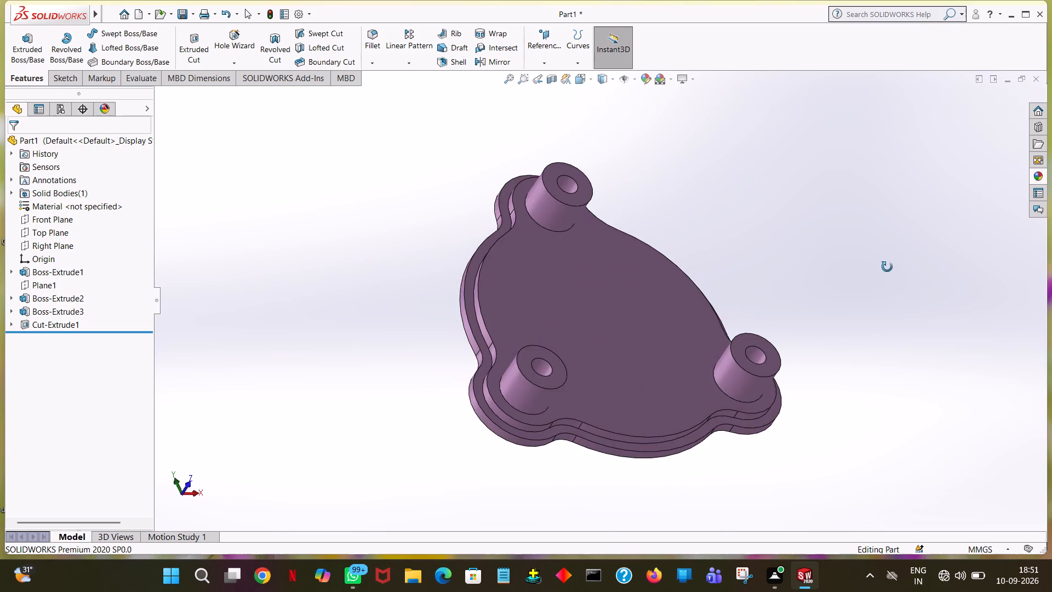
{"action": "middle_click_drag", "start_coordinate": [887, 267], "coordinate": [888, 267]}
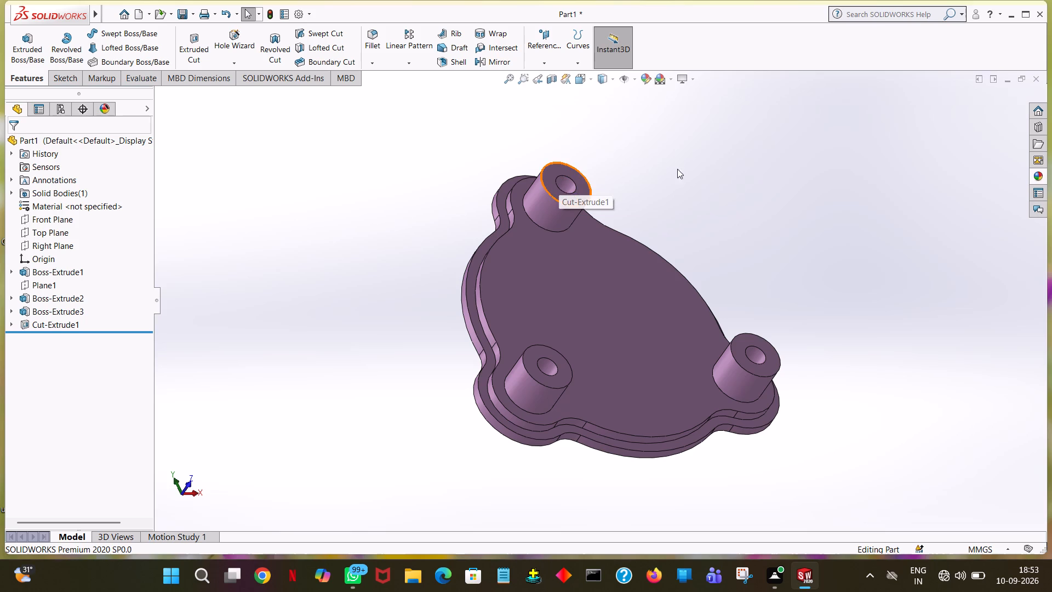
{"action": "middle_click_drag", "start_coordinate": [786, 267], "coordinate": [713, 342]}
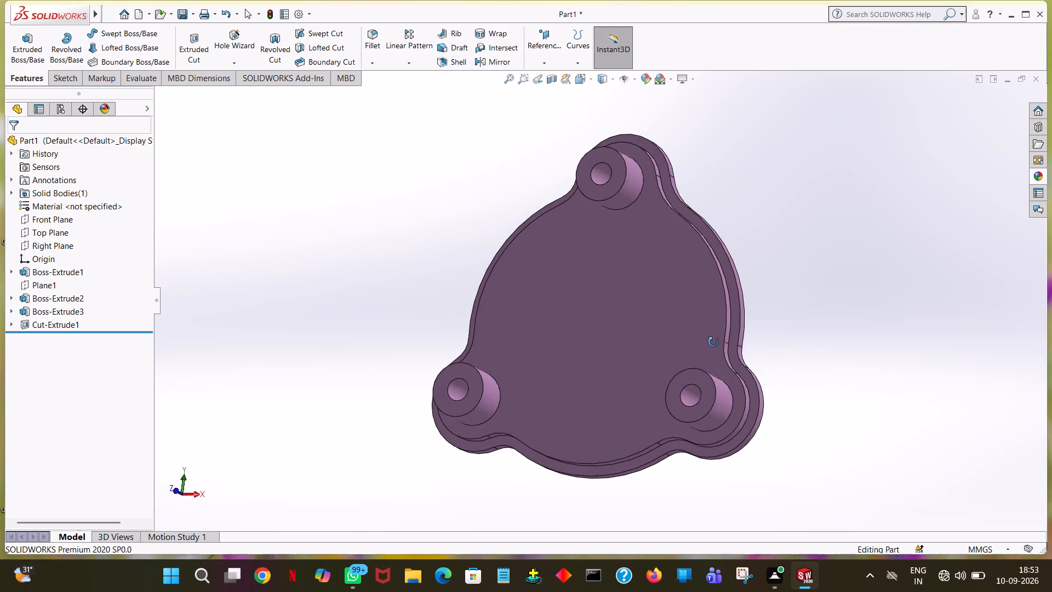
{"action": "middle_click_drag", "start_coordinate": [713, 342], "coordinate": [743, 377]}
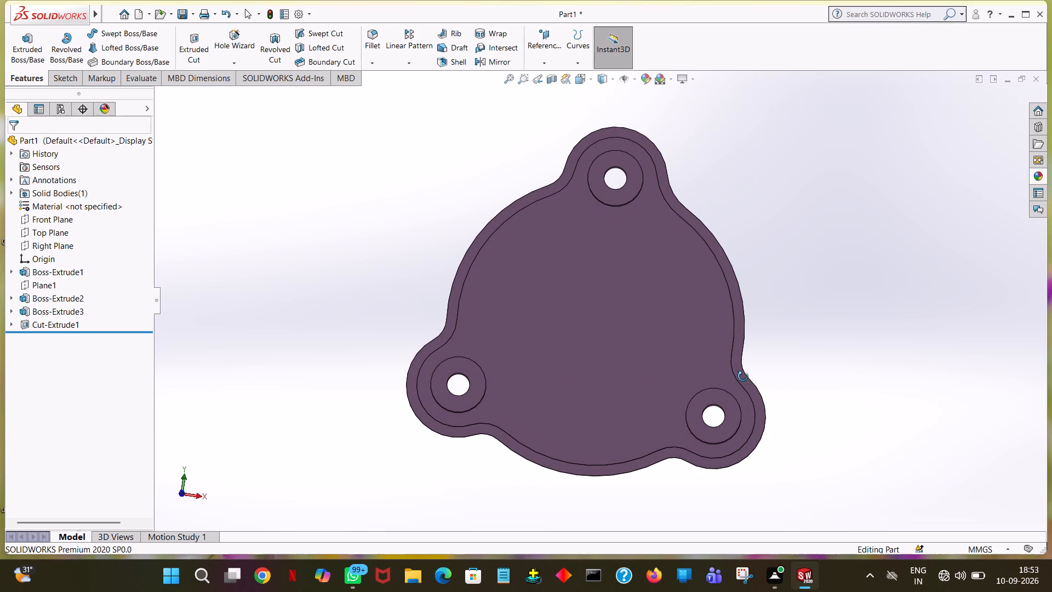
{"action": "middle_click_drag", "start_coordinate": [743, 377], "coordinate": [744, 377]}
{"action": "middle_click_drag", "start_coordinate": [744, 377], "coordinate": [981, 337]}
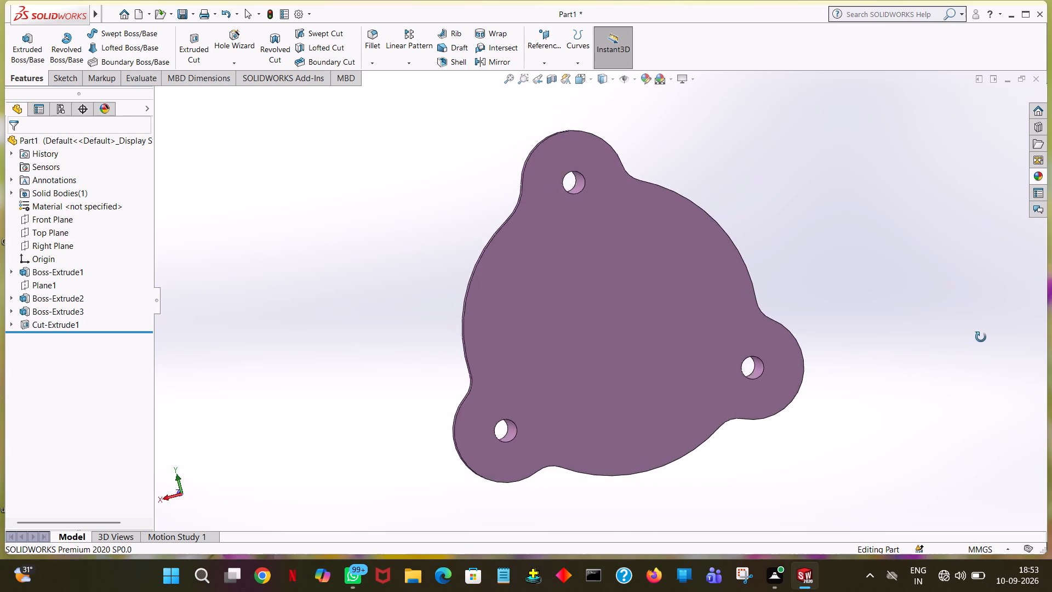
{"action": "middle_click_drag", "start_coordinate": [981, 337], "coordinate": [986, 324]}
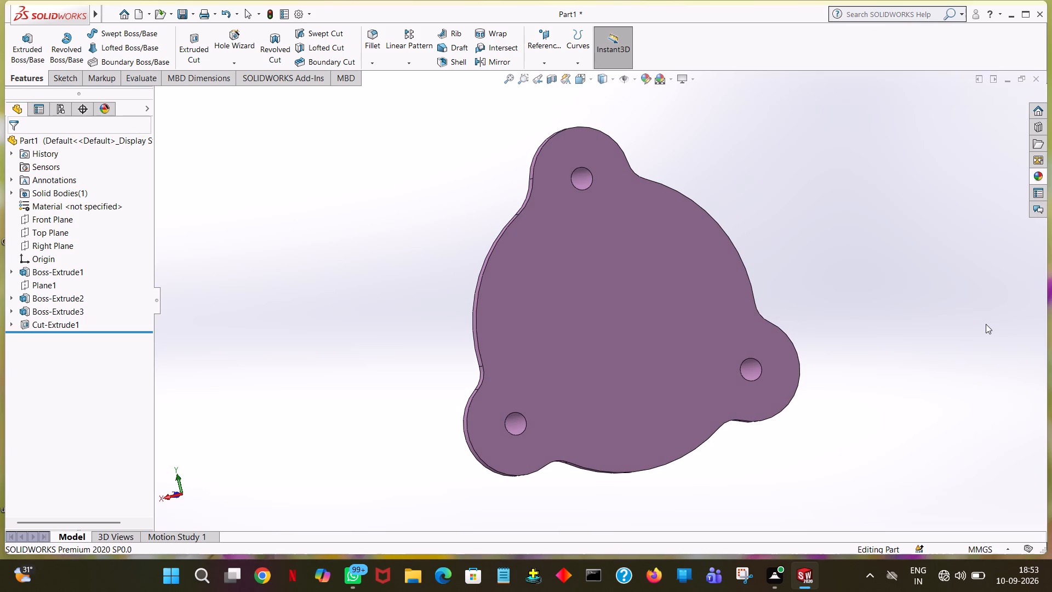
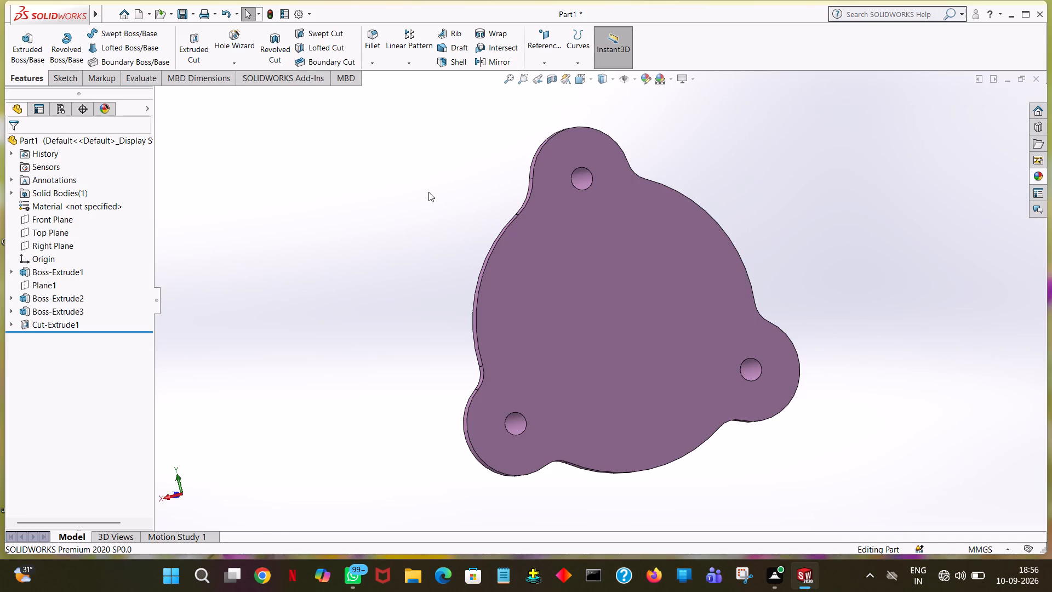
Save the flange as an Adobe PDF named "mounting flange" in the "pdf new job" folder on New Volume (E:).
{"action": "left_click", "coordinate": [178, 13]}
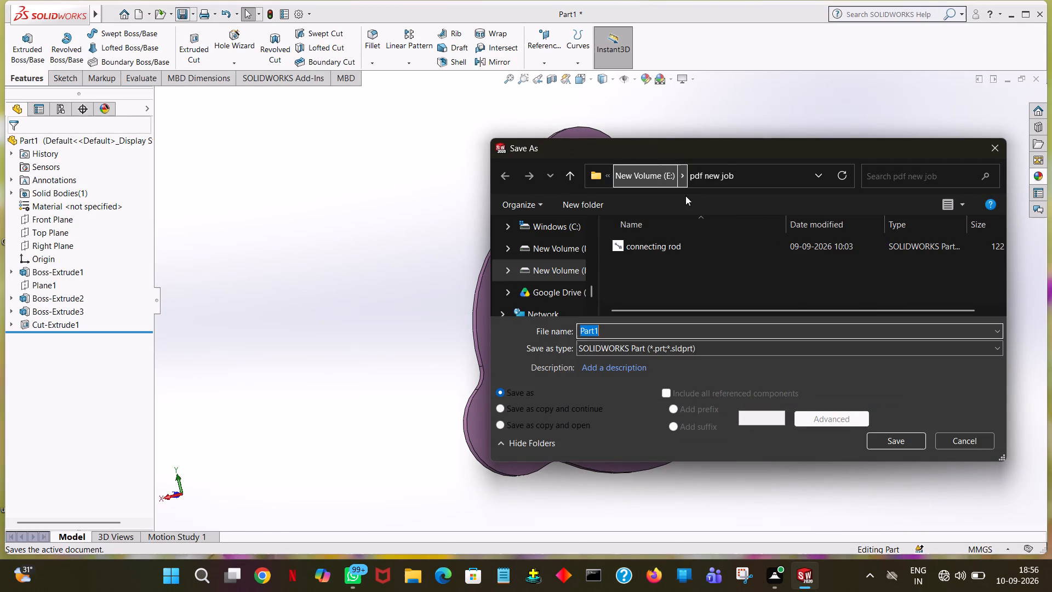
{"action": "left_click", "coordinate": [659, 345]}
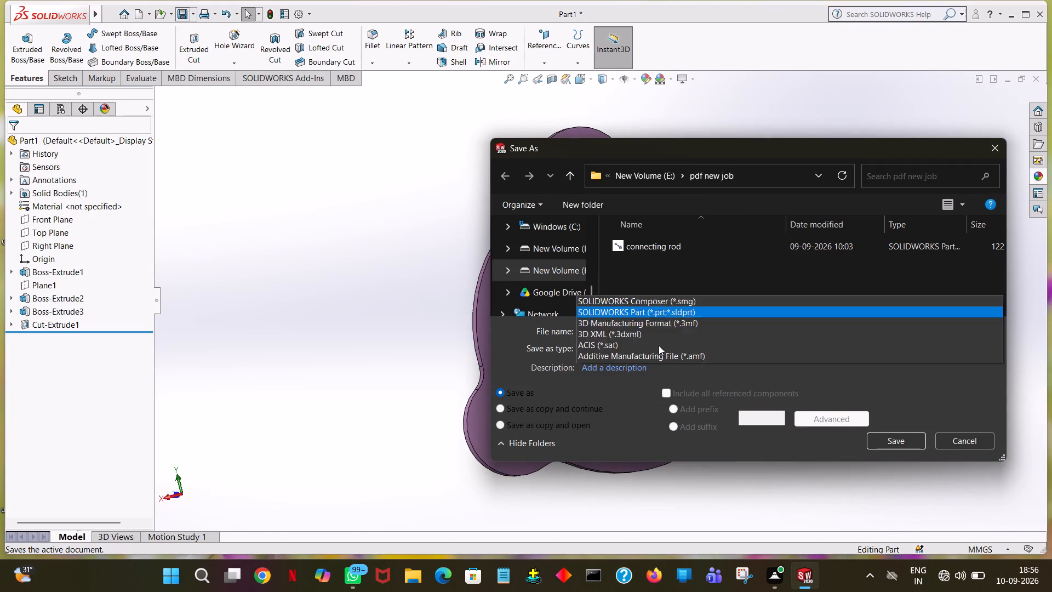
{"action": "left_click", "coordinate": [653, 88]}
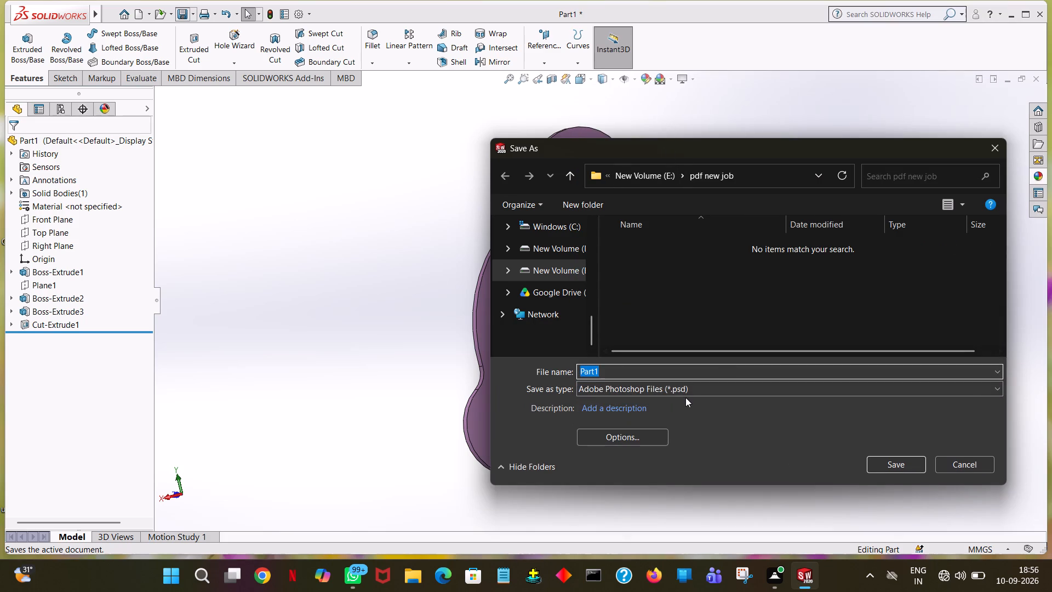
{"action": "left_click", "coordinate": [694, 385]}
{"action": "left_click", "coordinate": [692, 116]}
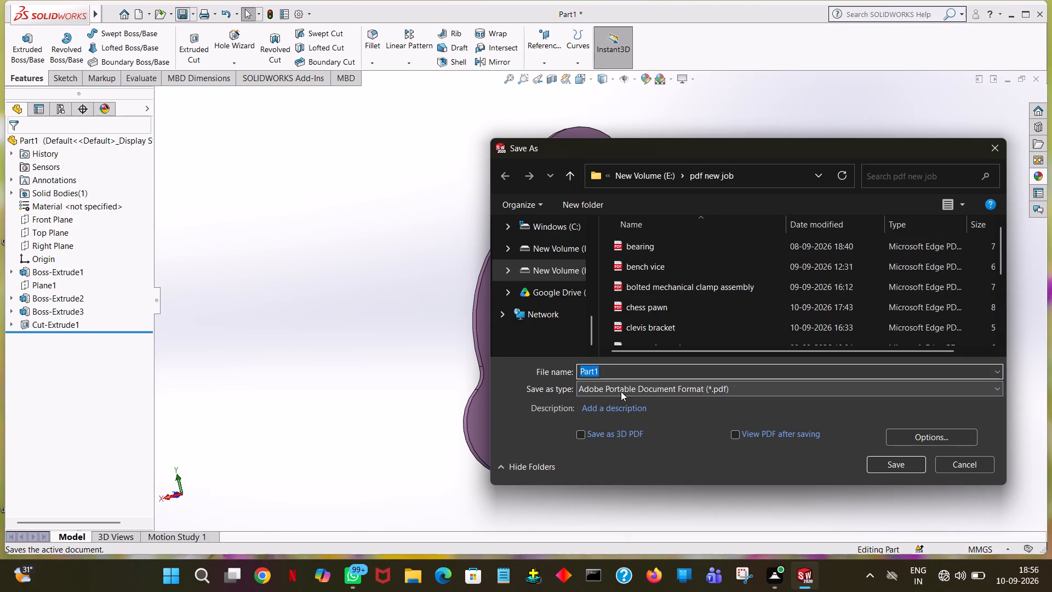
{"action": "type", "text": "mounting flange"}
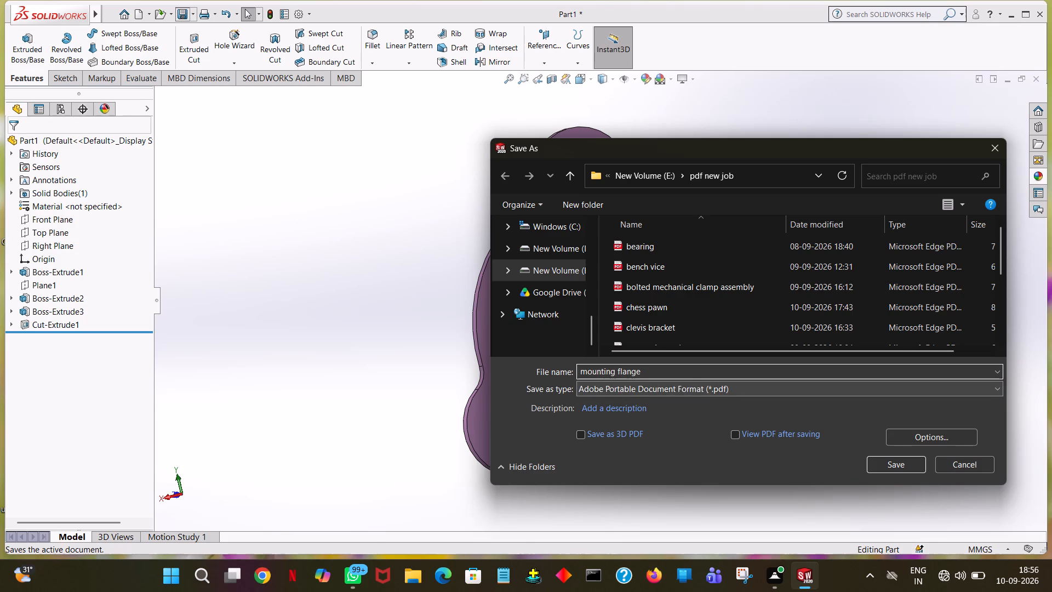
{"action": "left_click", "coordinate": [912, 466]}
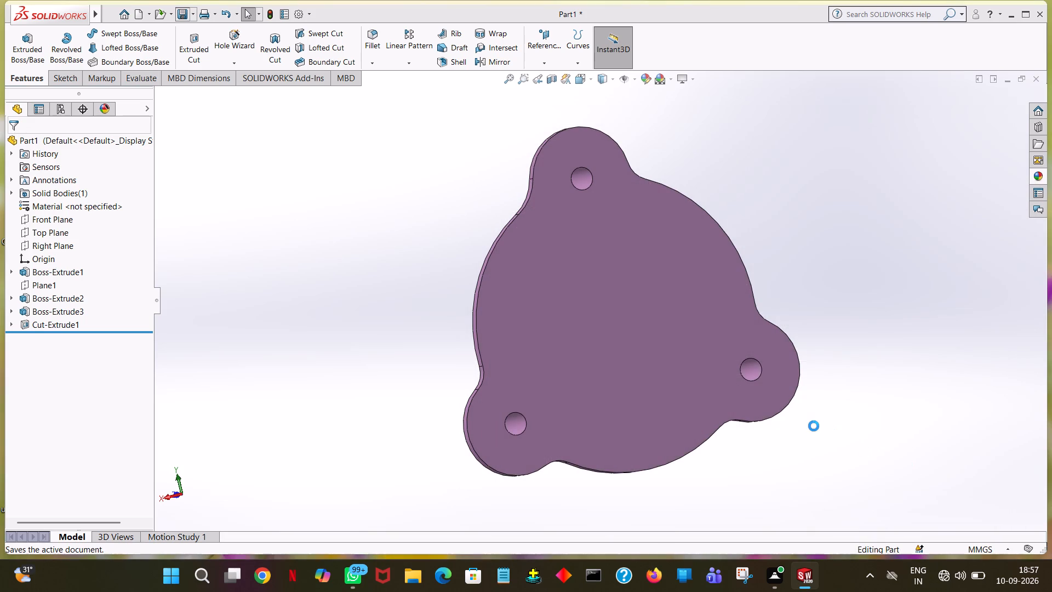
Save the flange as a SOLIDWORKS part file in the "desighn new job" folder on New Volume (E:).
{"action": "left_click", "coordinate": [180, 16]}
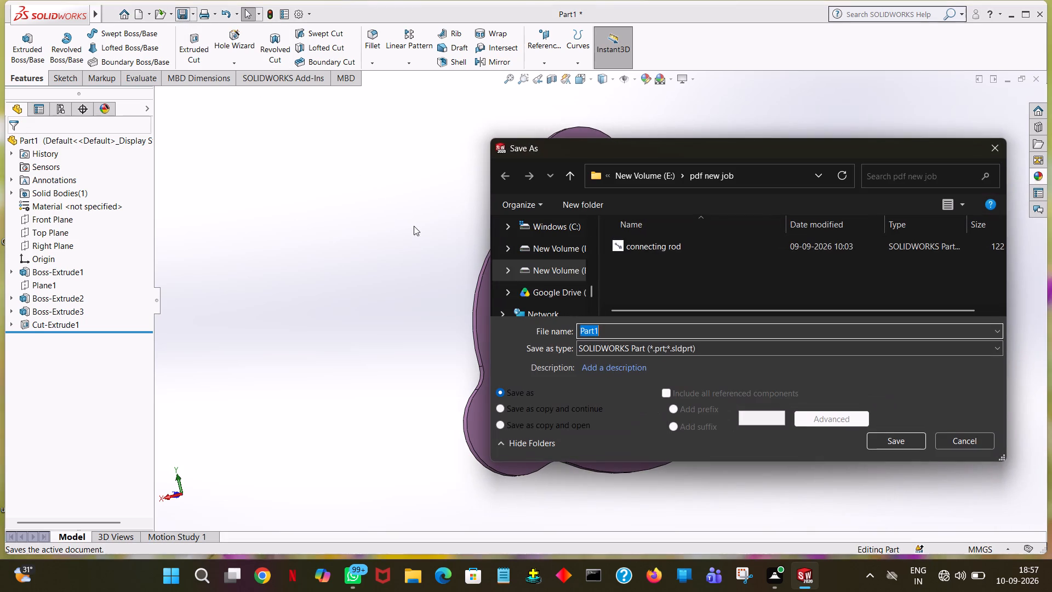
{"action": "left_click", "coordinate": [640, 182]}
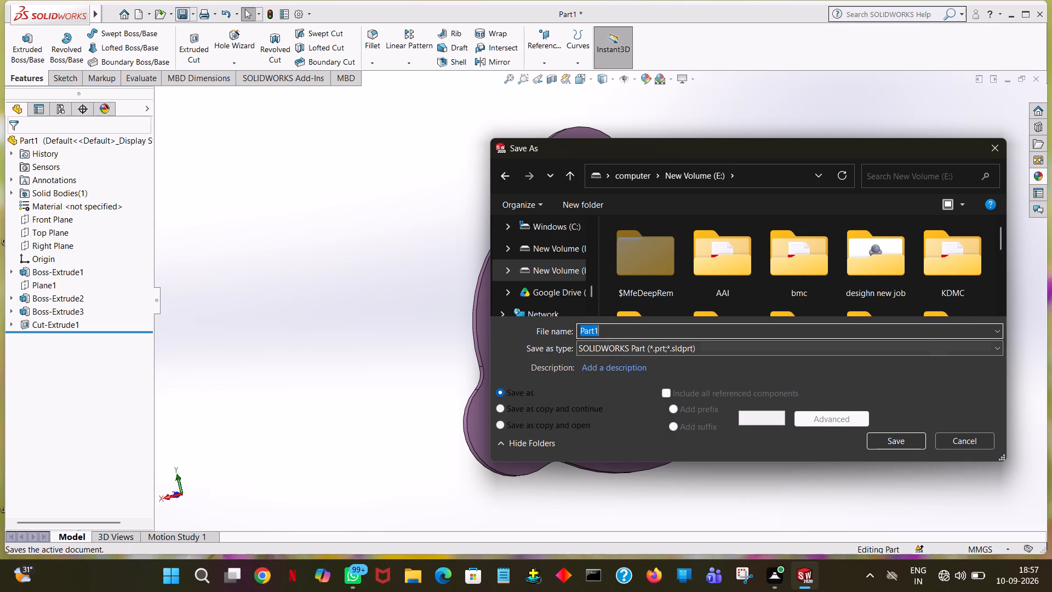
{"action": "left_click", "coordinate": [889, 281]}
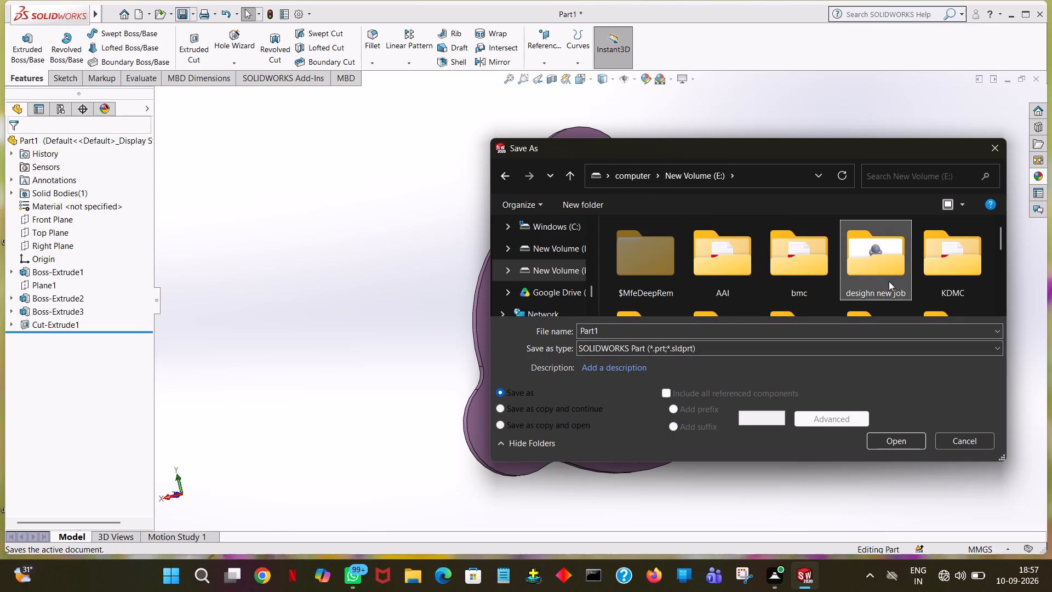
{"action": "left_click", "coordinate": [889, 281]}
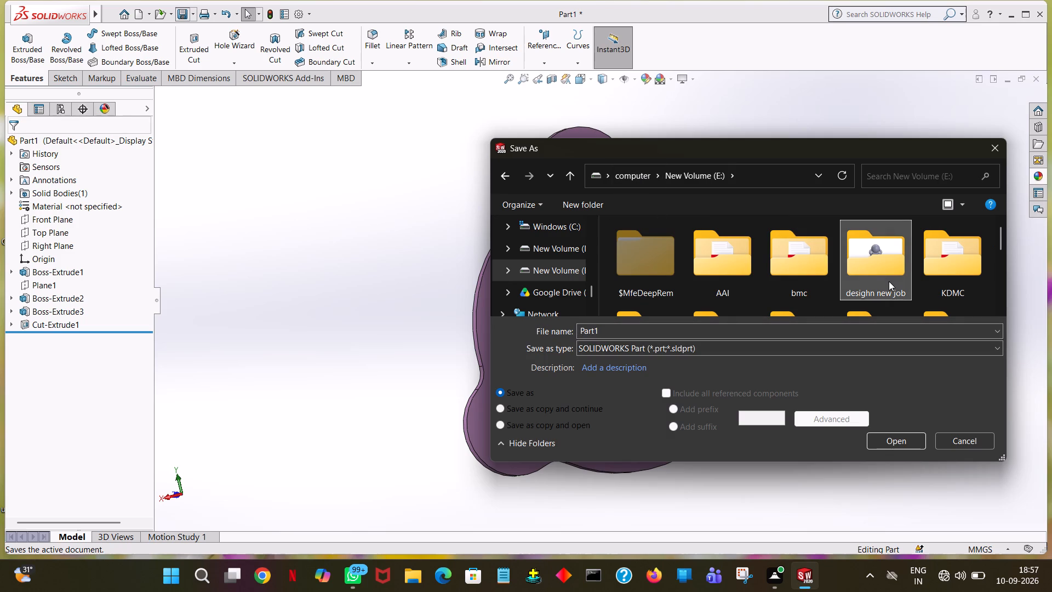
{"action": "left_click", "coordinate": [889, 281]}
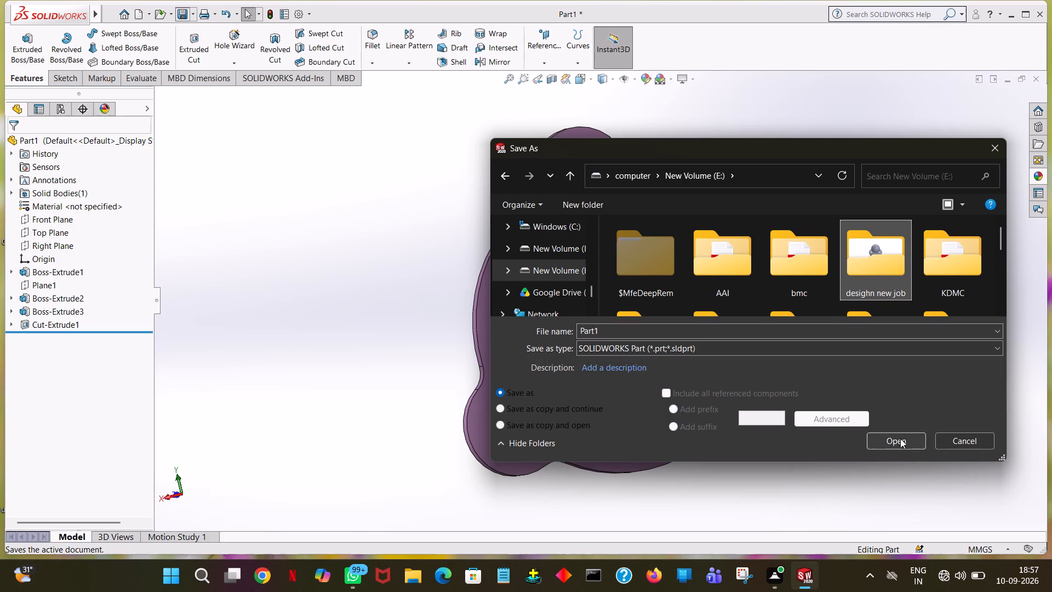
{"action": "left_click", "coordinate": [900, 438]}
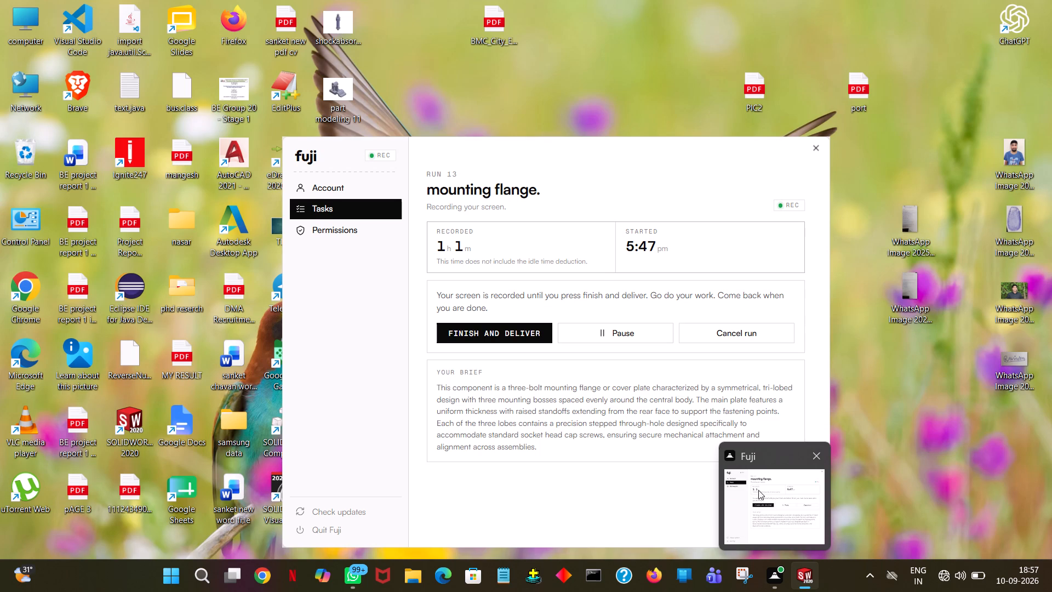
{"action": "type", "text": "mounting f"}
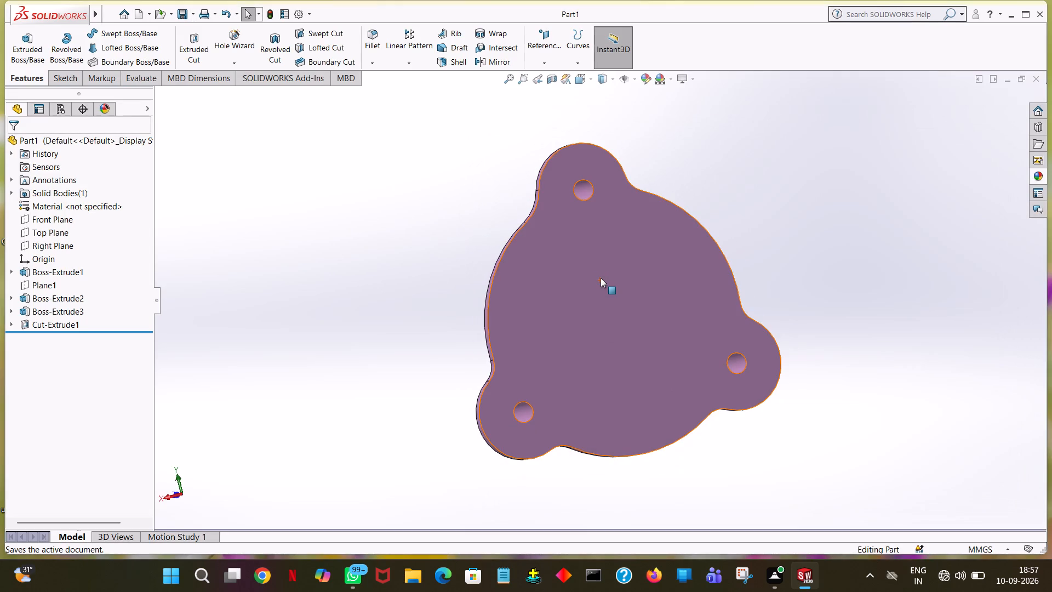
Save the open flange part again.
{"action": "left_click", "coordinate": [811, 202]}
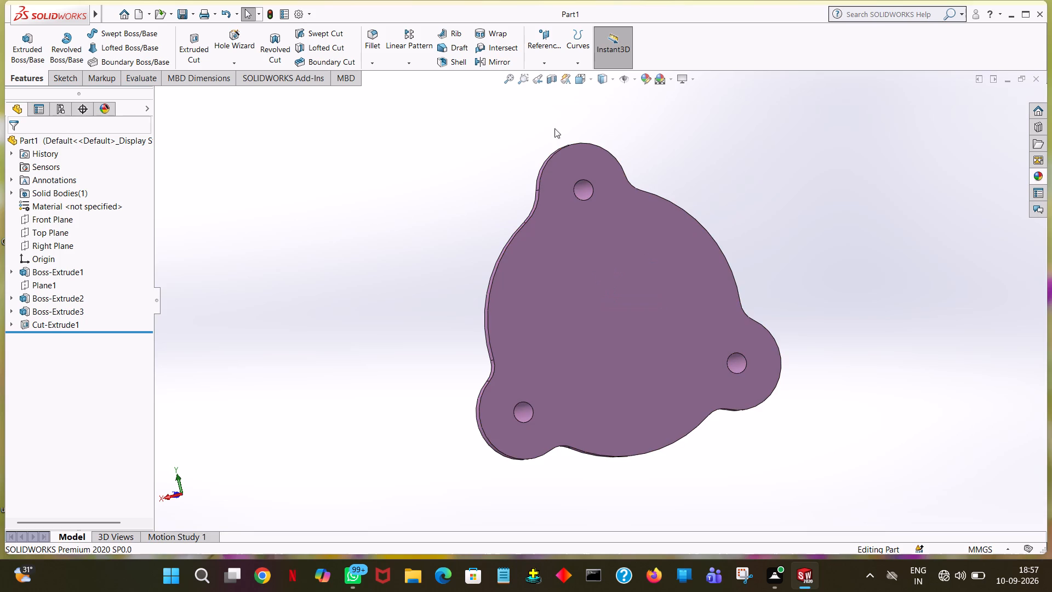
{"action": "left_click", "coordinate": [179, 7]}
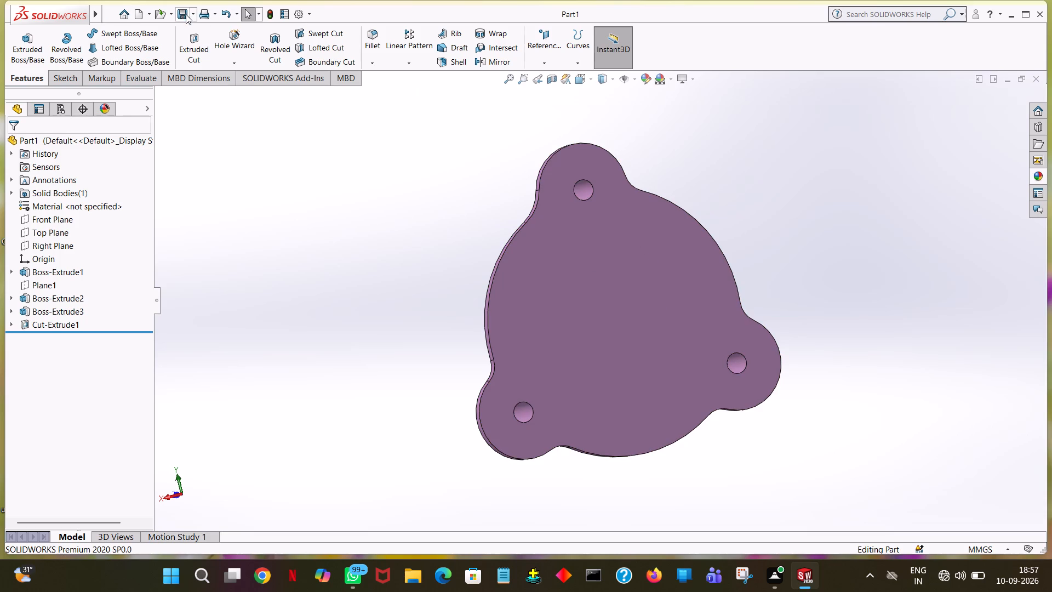
{"action": "left_click", "coordinate": [186, 14]}
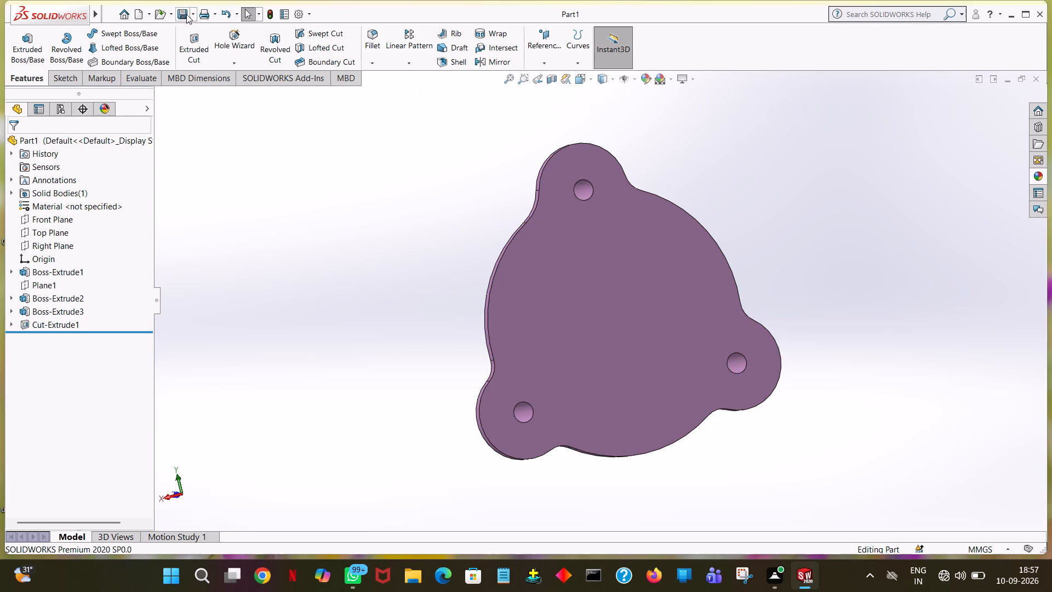